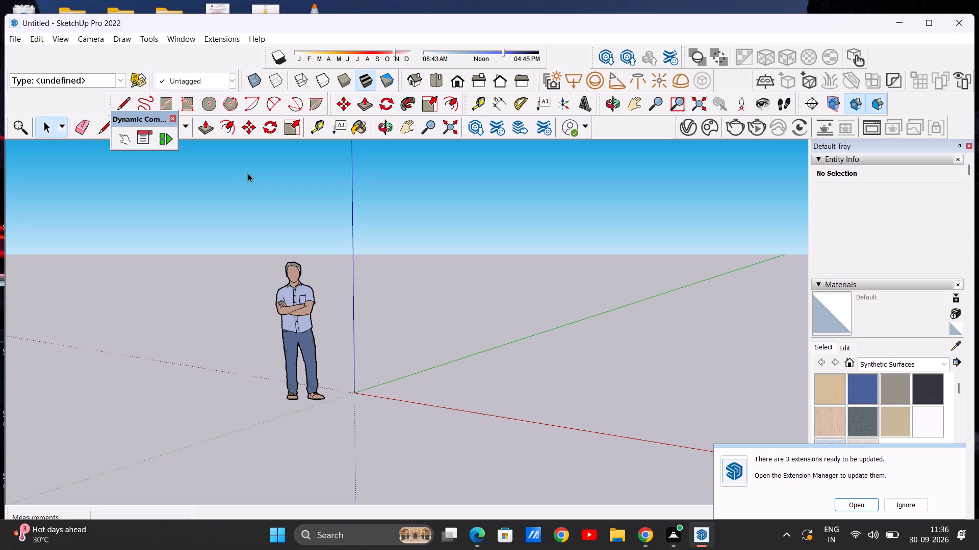
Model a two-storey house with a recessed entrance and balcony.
In top view, draw a rectangle about 14' 11" by 8' 5" on the ground plane beside the origin.
left_click(447, 82)
left_click(434, 84)
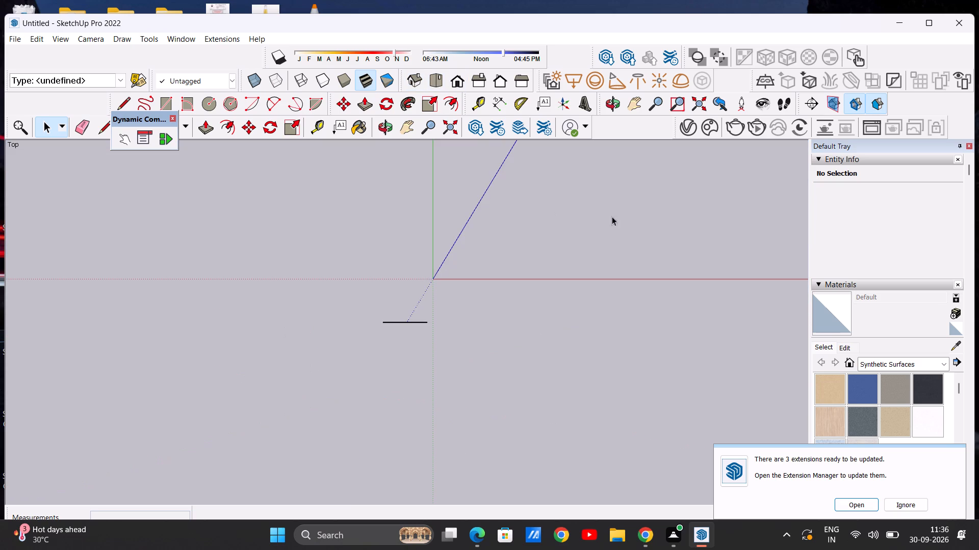
scroll(663, 210, "up", 10)
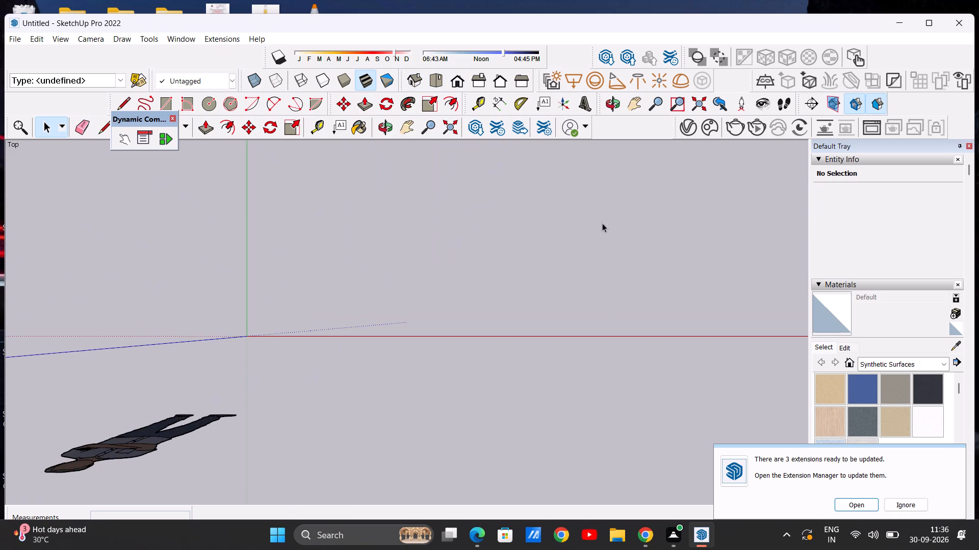
left_click(403, 123)
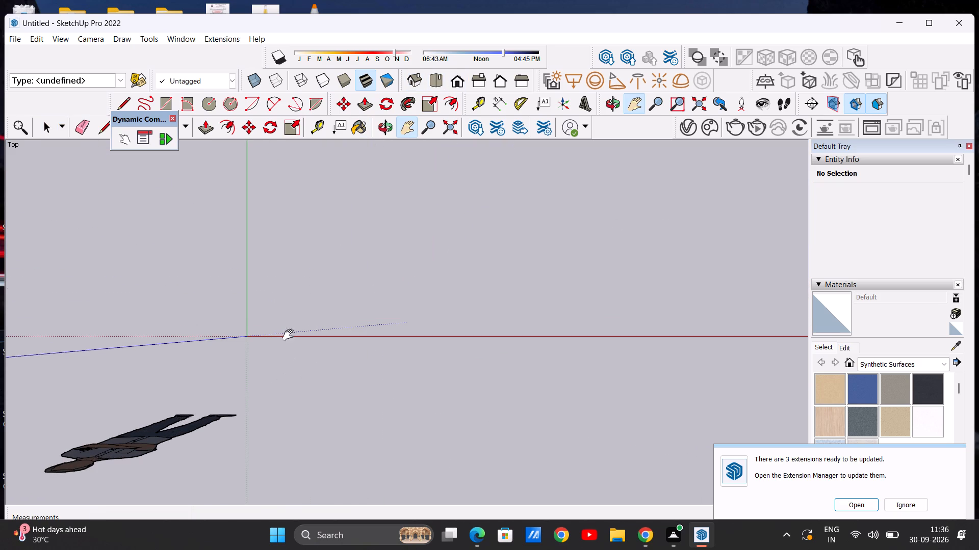
left_click_drag(251, 334, 32, 504)
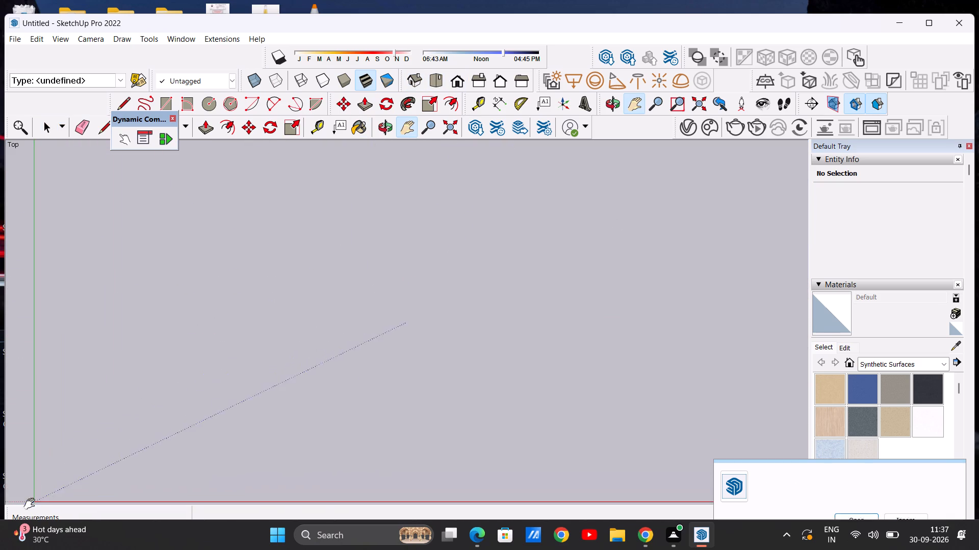
left_click_drag(32, 504, 21, 492)
key("space")
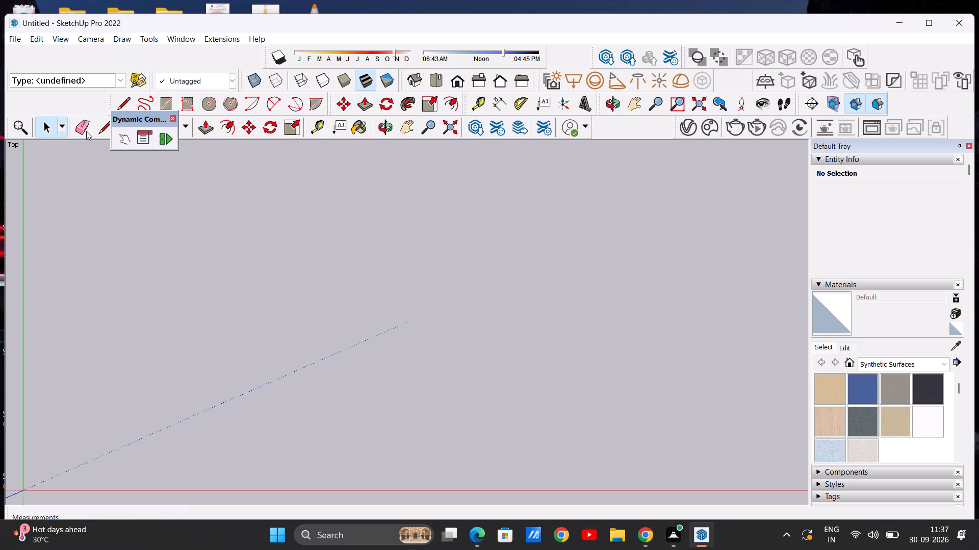
left_click(165, 95)
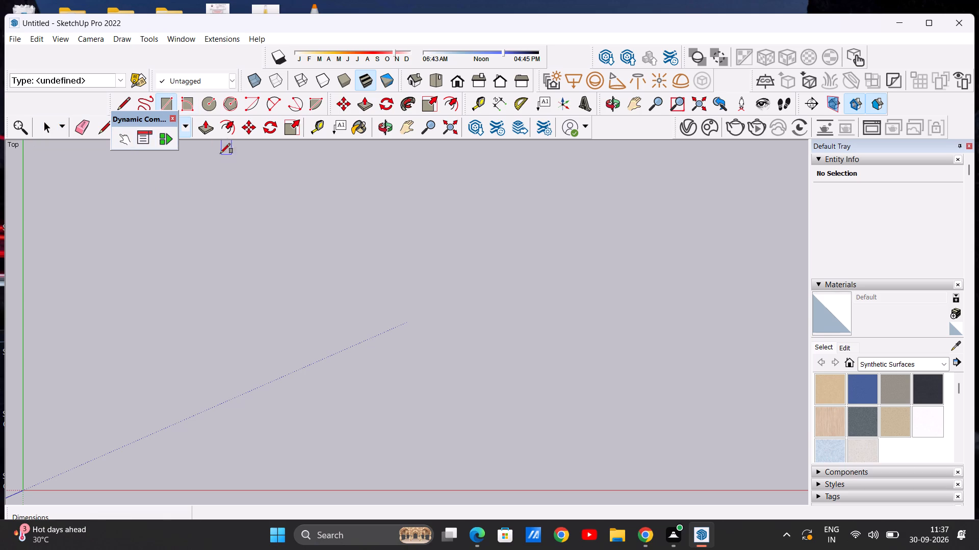
left_click(186, 154)
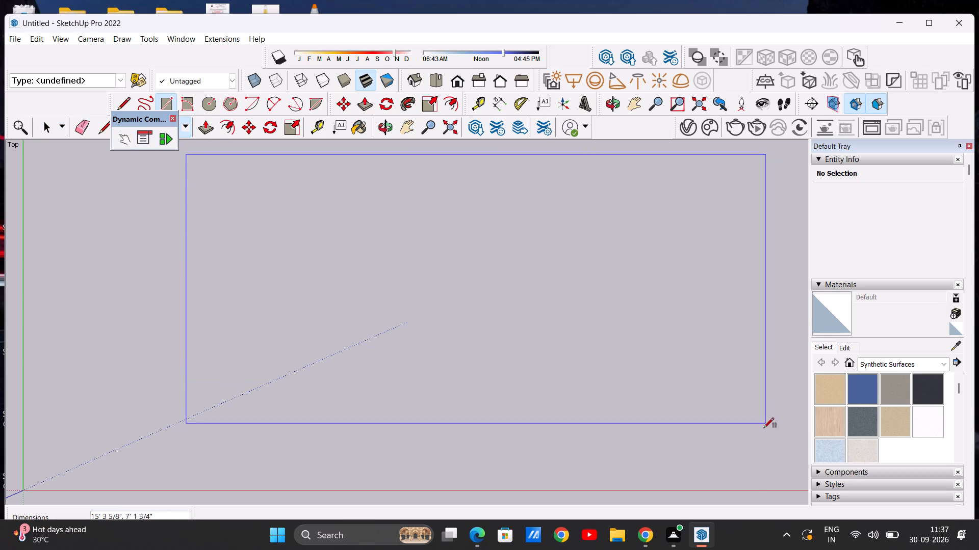
left_click(751, 473)
key("space")
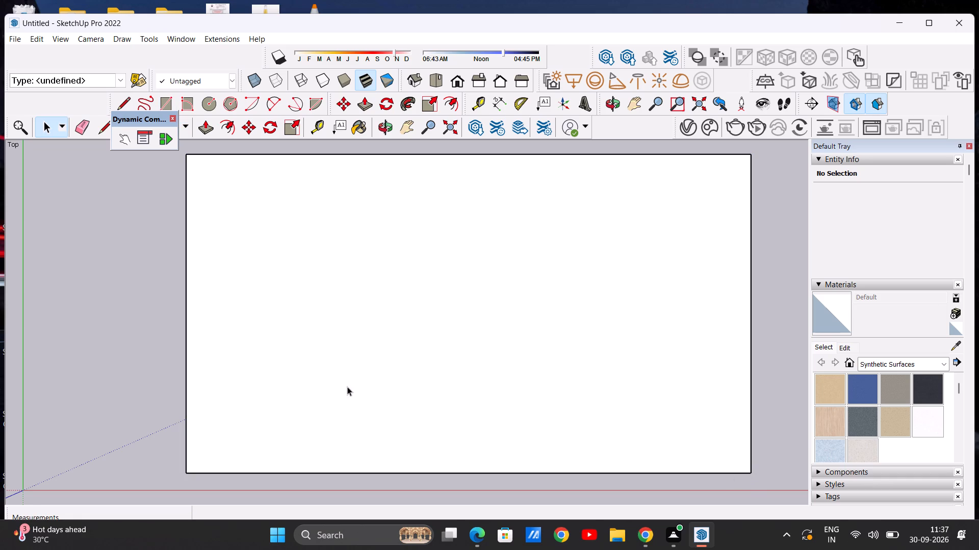
Move the whole rectangle about 17' farther from the origin, mainly along the red axis and slightly along the green axis.
scroll(318, 353, "down", 17)
scroll(556, 315, "up", 6)
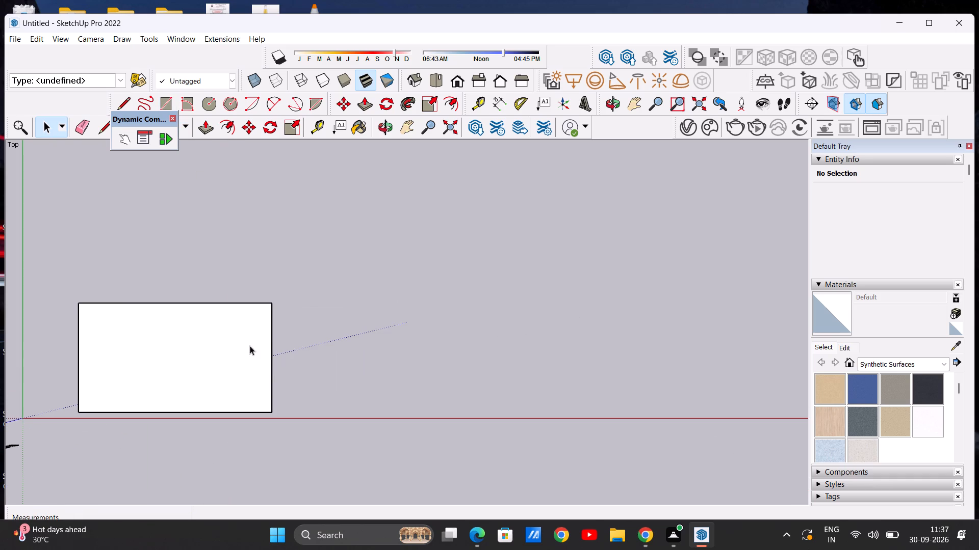
triple_click(227, 349)
left_click(245, 125)
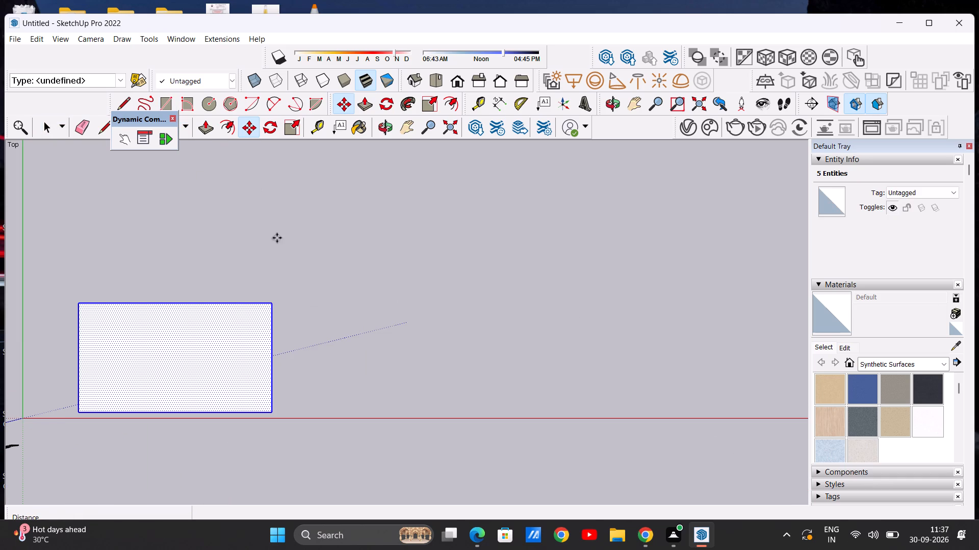
left_click(271, 306)
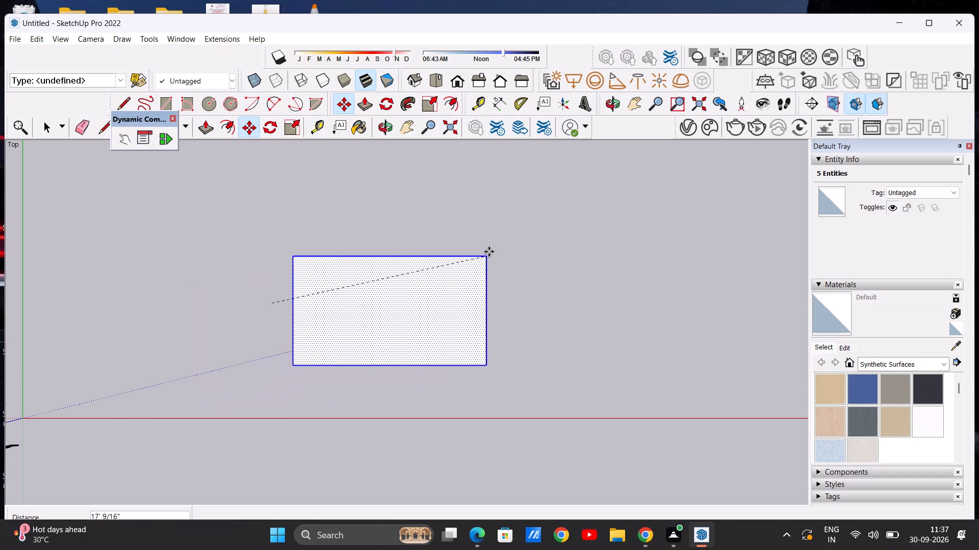
left_click(489, 242)
key("space")
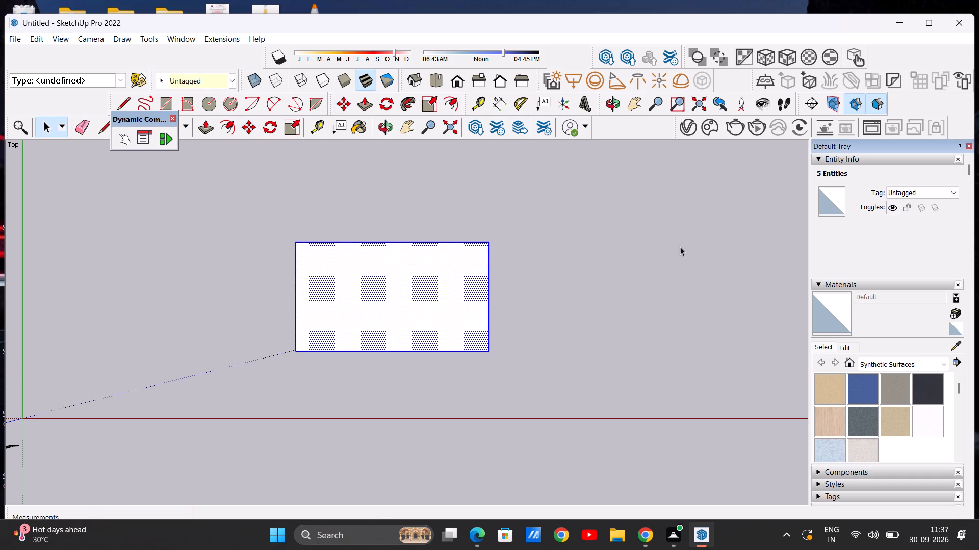
left_click(676, 246)
Extend the rectangle along its upper long edge with an adjoining rectangle about 5' 10" deep, and erase the shared edge.
left_click(167, 100)
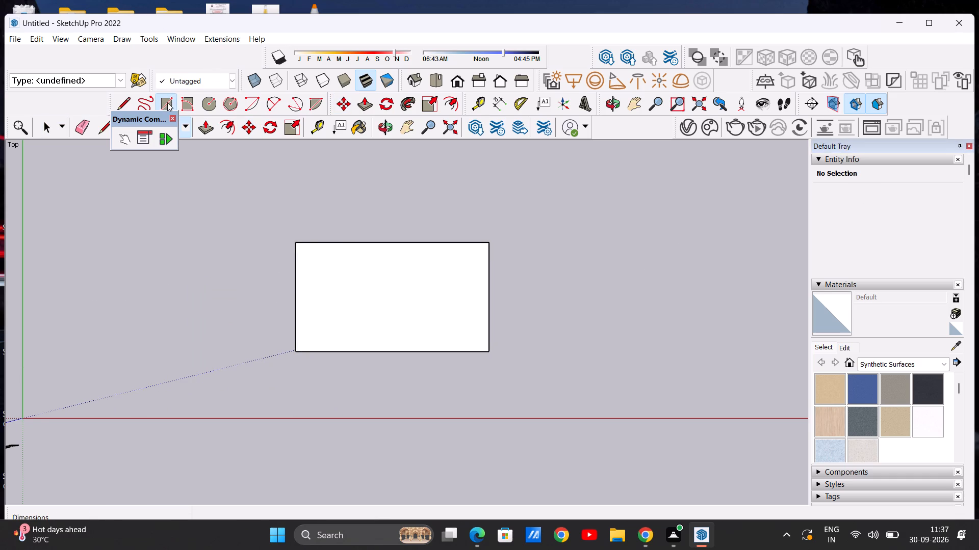
left_click(293, 245)
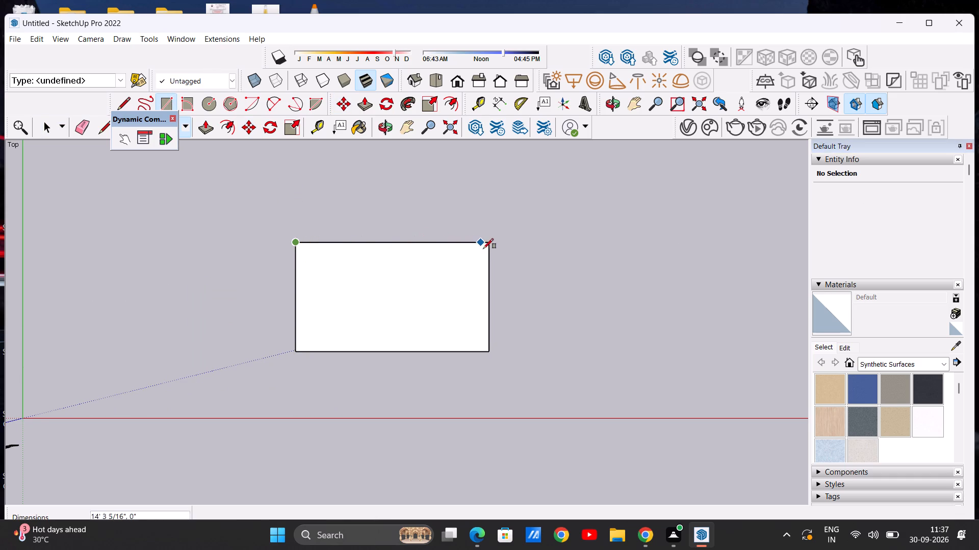
left_click(487, 242)
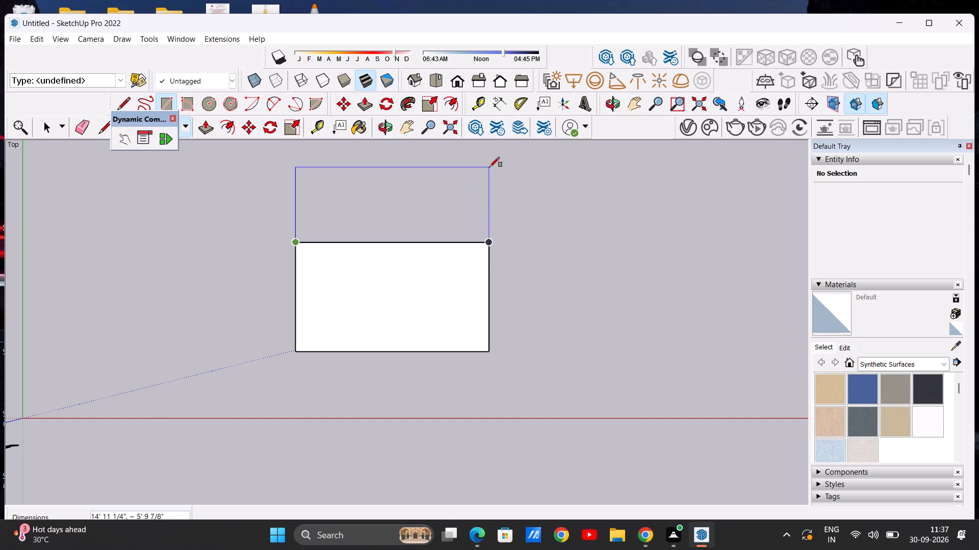
left_click(489, 167)
key("space")
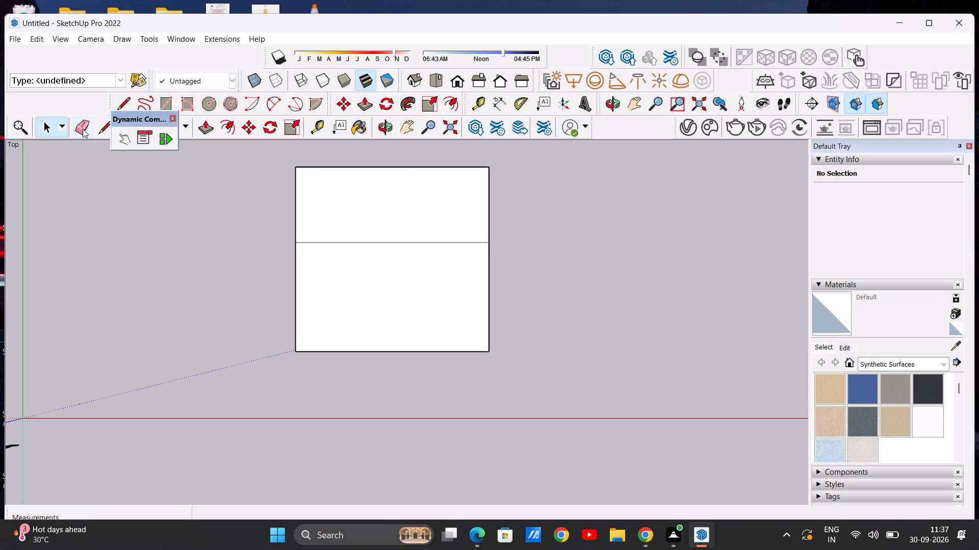
left_click(80, 128)
left_click_drag(344, 222, 358, 265)
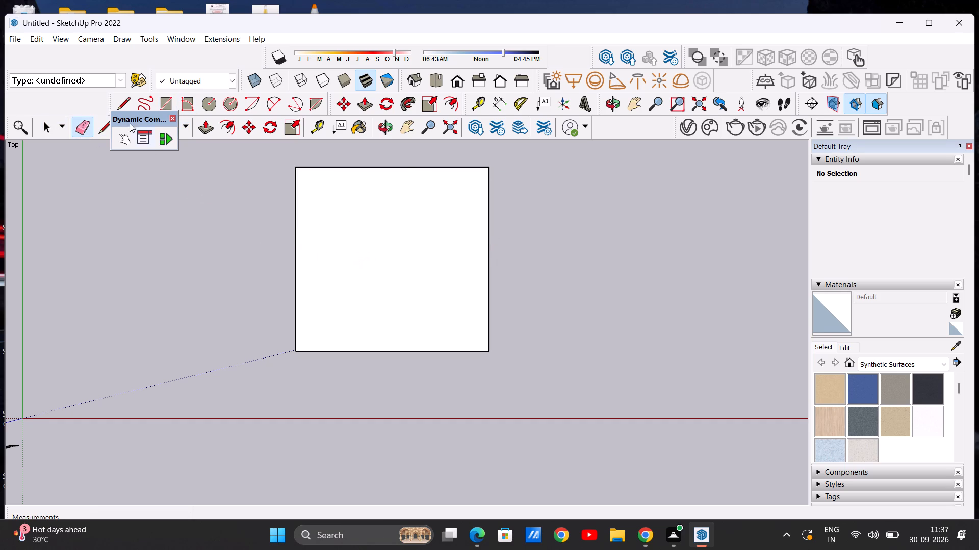
Extend the outline's right side with an adjoining rectangle about 6' 8" wide at full depth, and erase the shared edge.
left_click(169, 102)
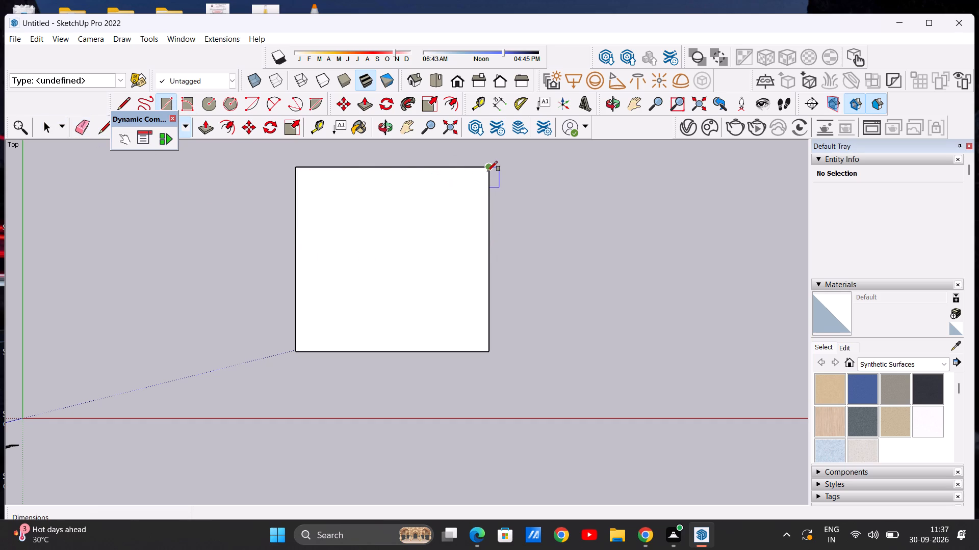
left_click(487, 171)
left_click(489, 349)
left_click(575, 354)
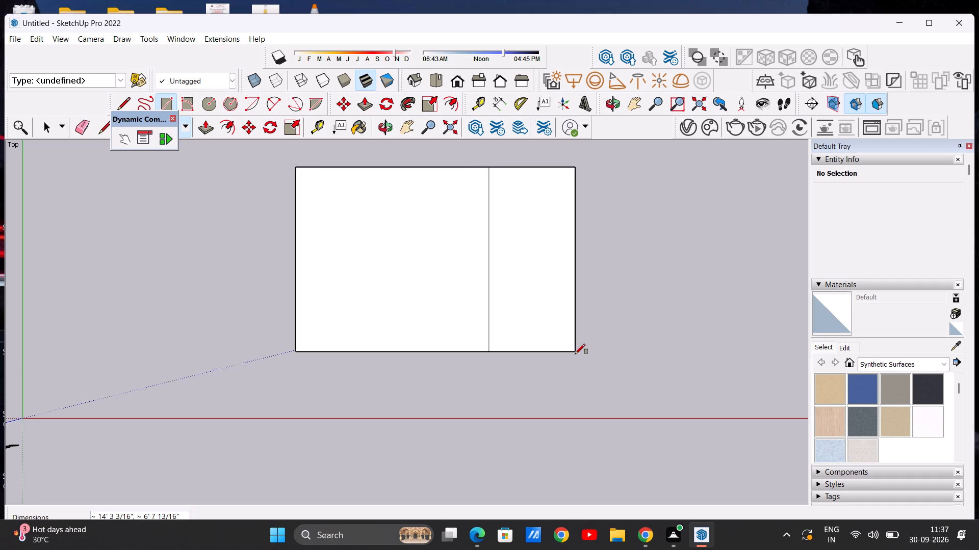
key("space")
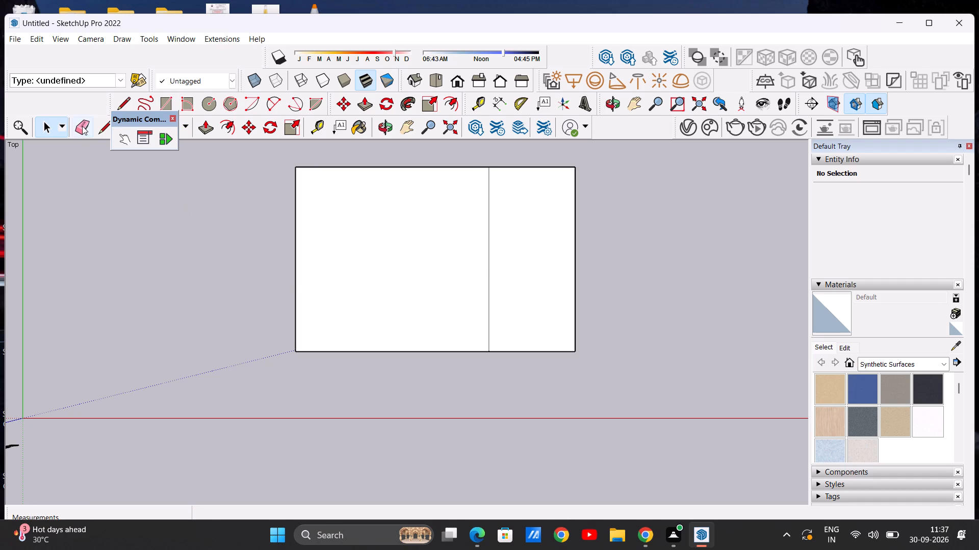
left_click(82, 126)
left_click_drag(502, 268, 458, 268)
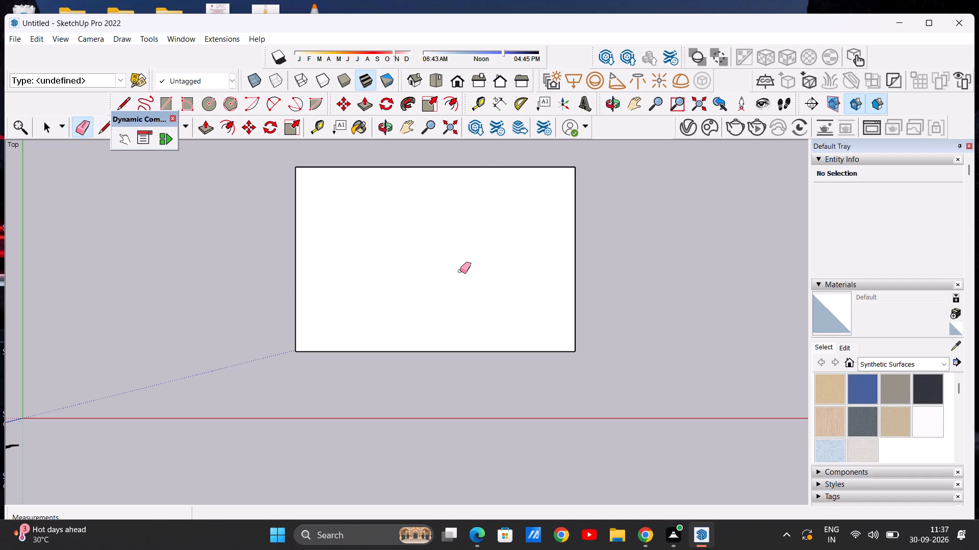
key("space")
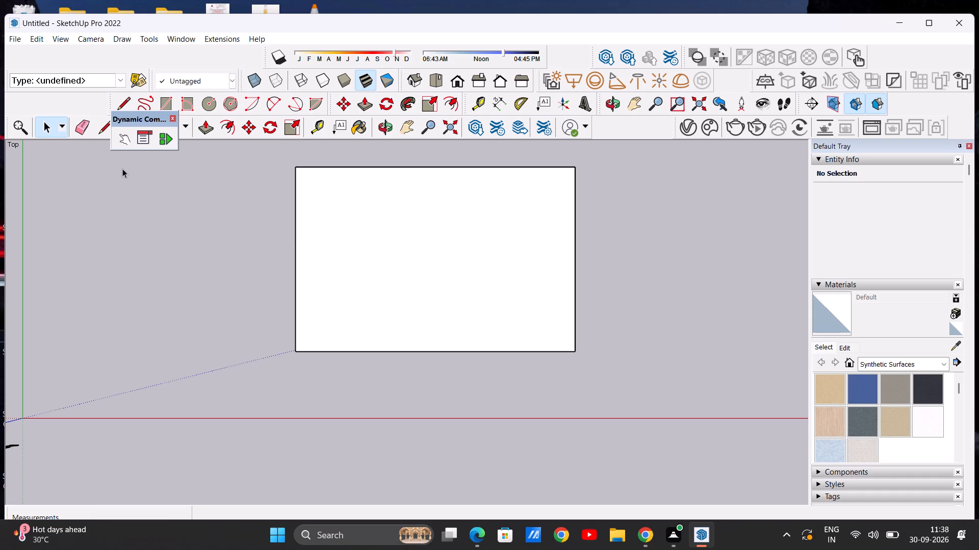
Offset the outline's edges inward by about 7 1/2" to form the outer wall thickness.
left_click(229, 124)
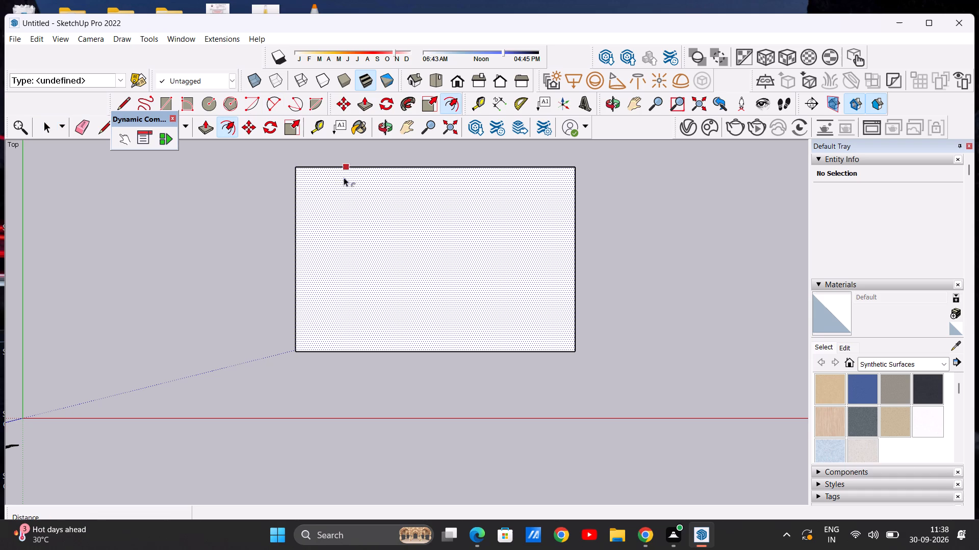
left_click(332, 176)
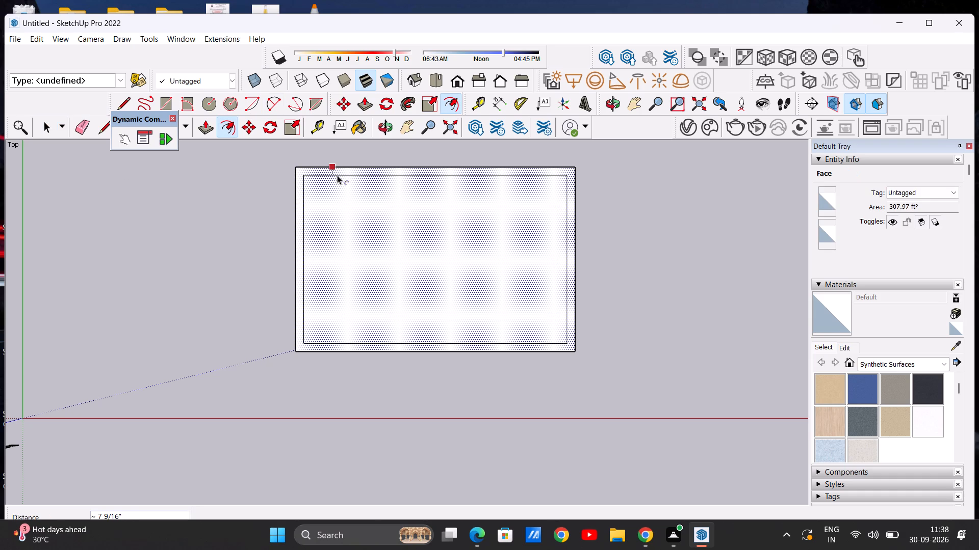
left_click(337, 175)
key("space")
key("space")
key("space")
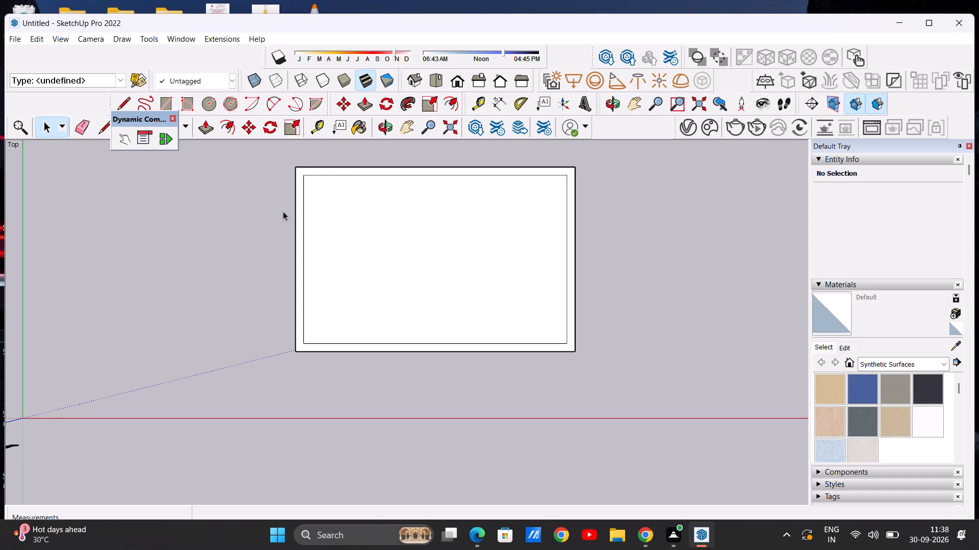
key("space")
key("space")
key("space")
key("space")
key("space")
key("space")
left_click(261, 224)
Draw two closely spaced parallel lines, each about 21' 7" long, across the plan's lower half between the outer side edges.
left_click(122, 104)
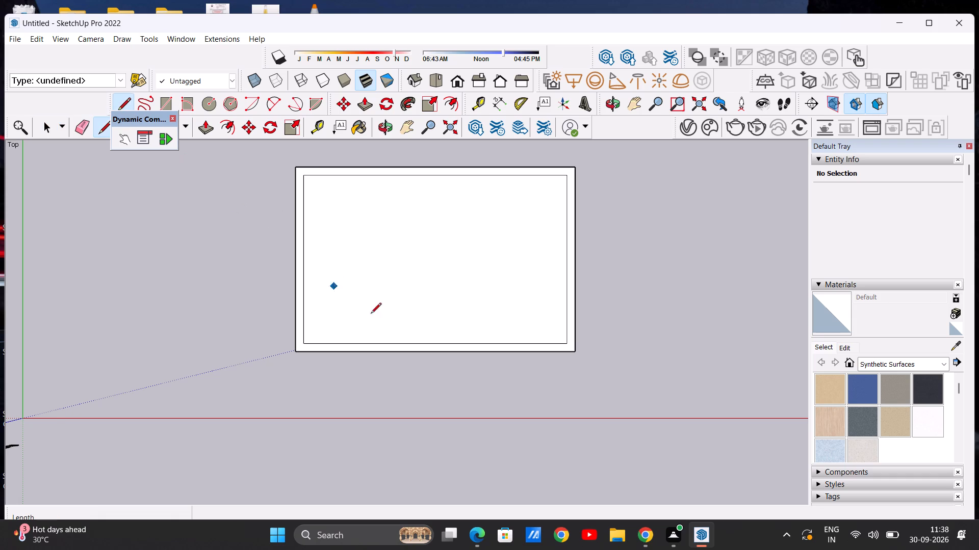
left_click(295, 287)
left_click(575, 288)
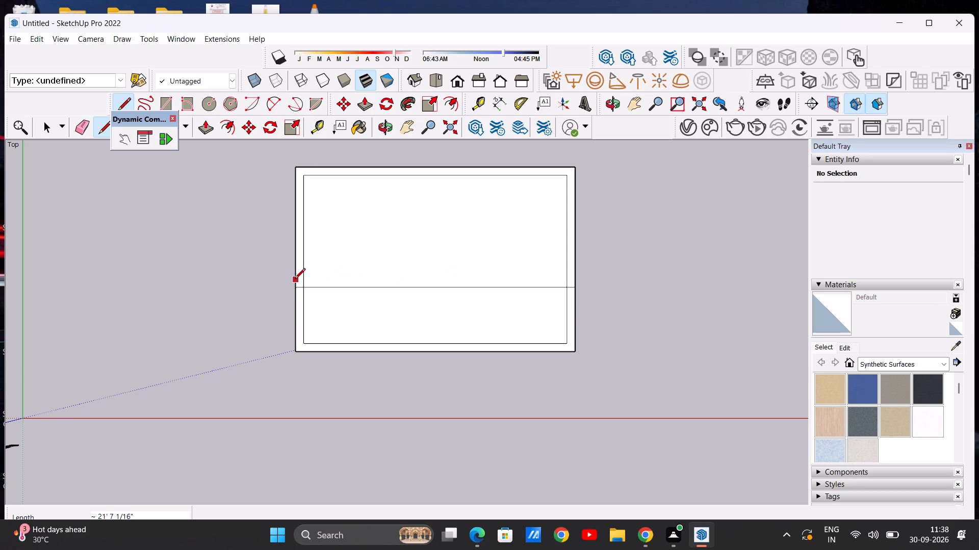
left_click(295, 278)
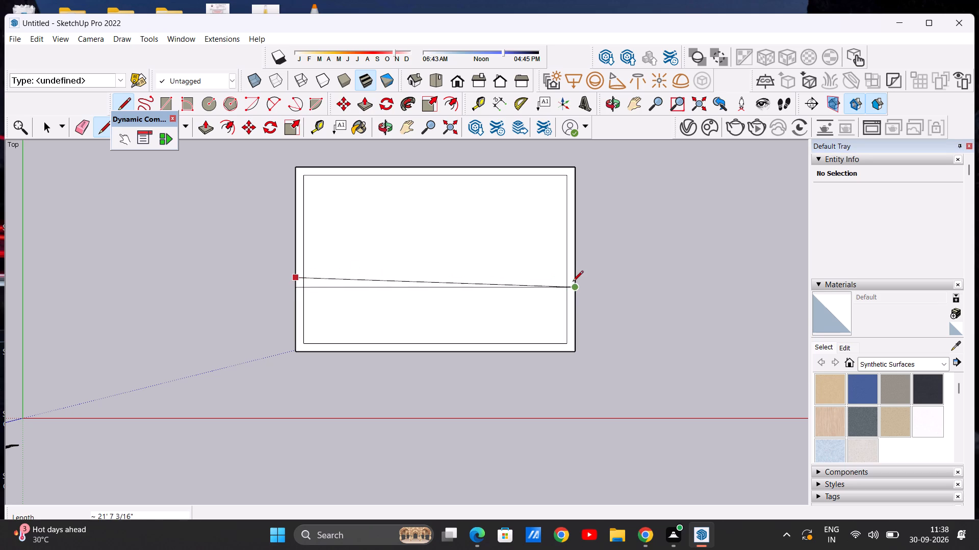
left_click(573, 278)
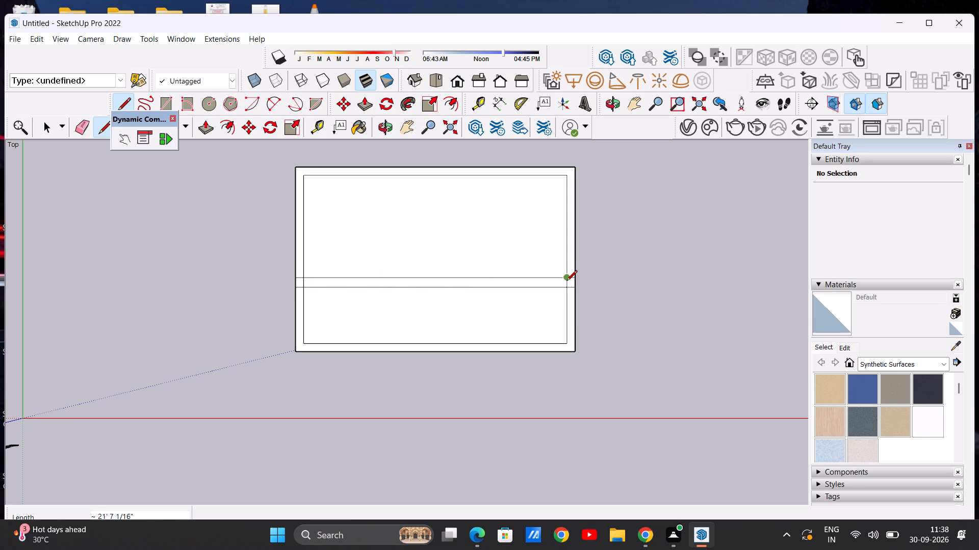
key("space")
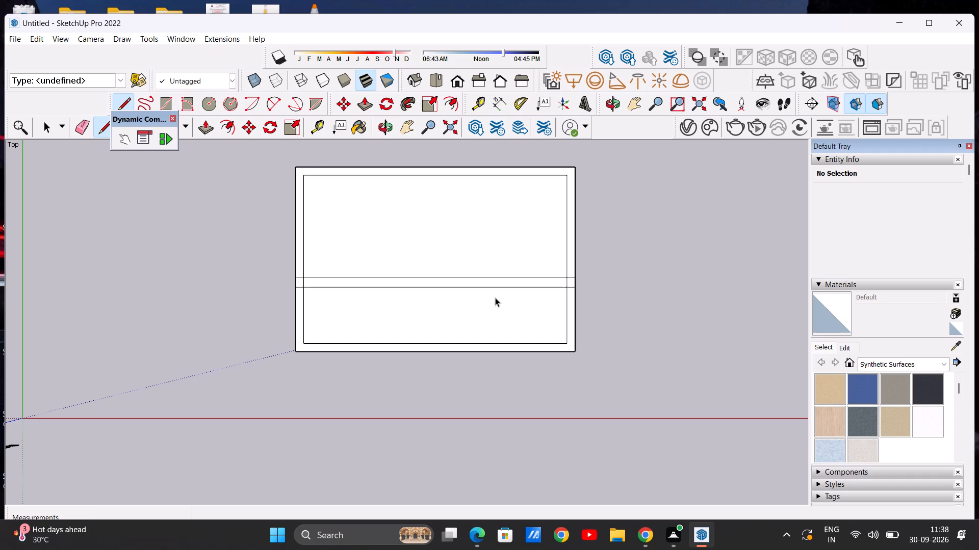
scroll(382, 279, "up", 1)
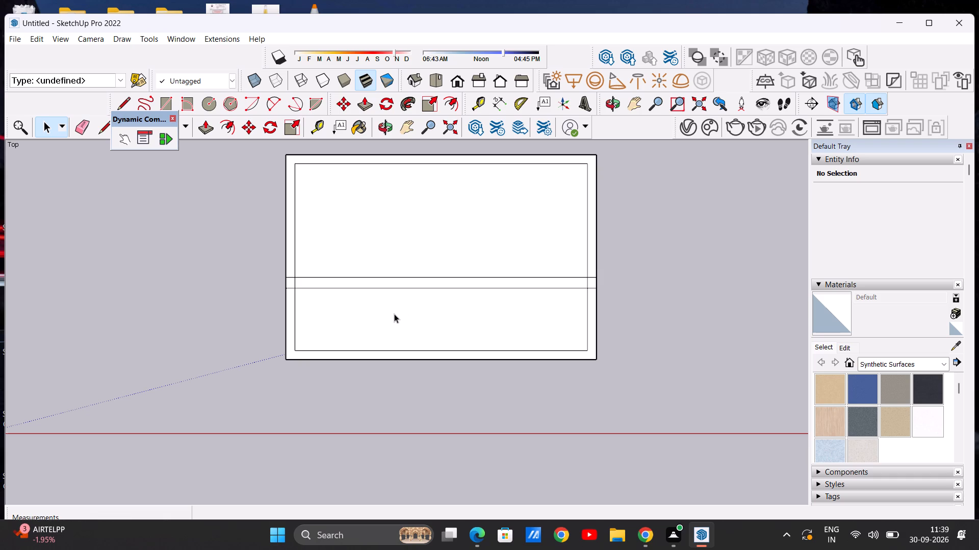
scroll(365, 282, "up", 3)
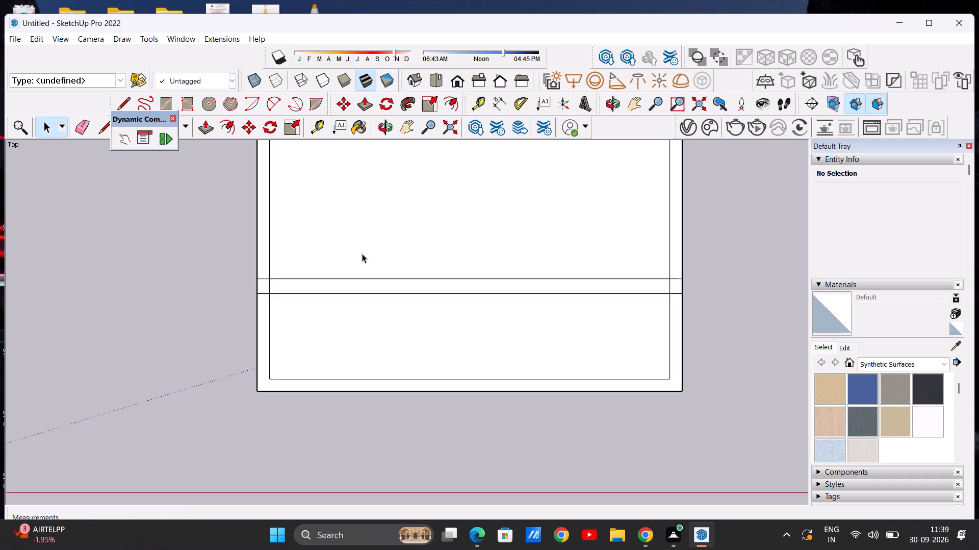
Erase the two partition line segments that cross the left outer wall's thickness.
scroll(362, 254, "up", 1)
scroll(393, 282, "down", 3)
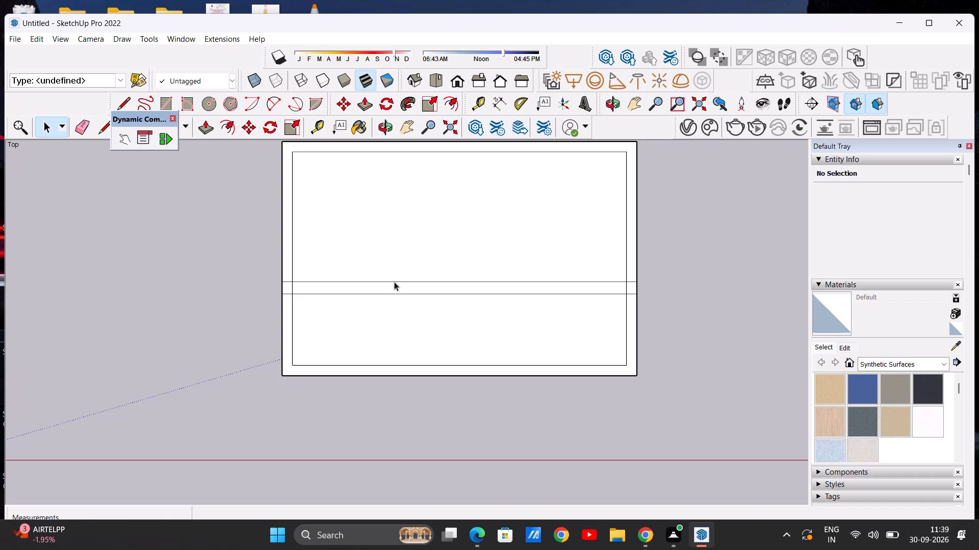
scroll(281, 284, "up", 1)
scroll(264, 272, "down", 1)
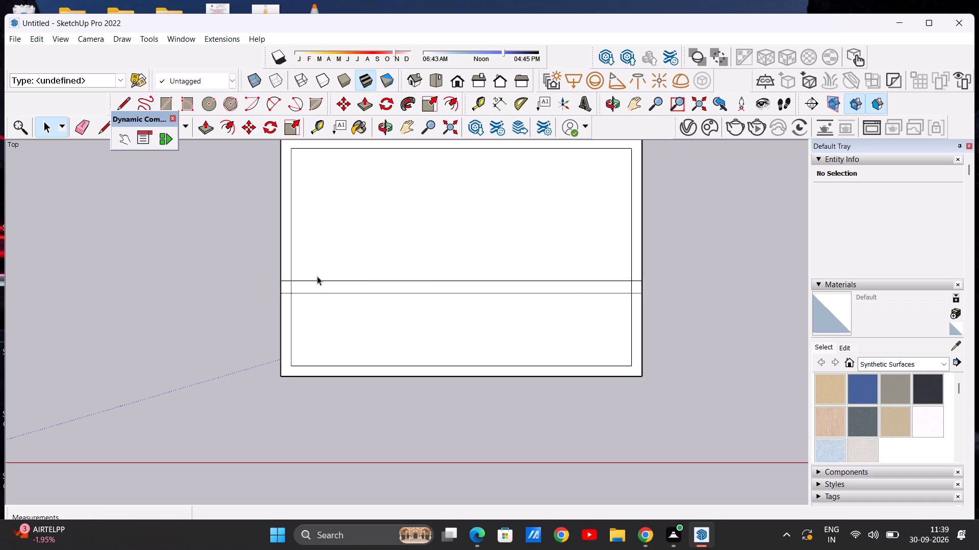
scroll(689, 306, "up", 2)
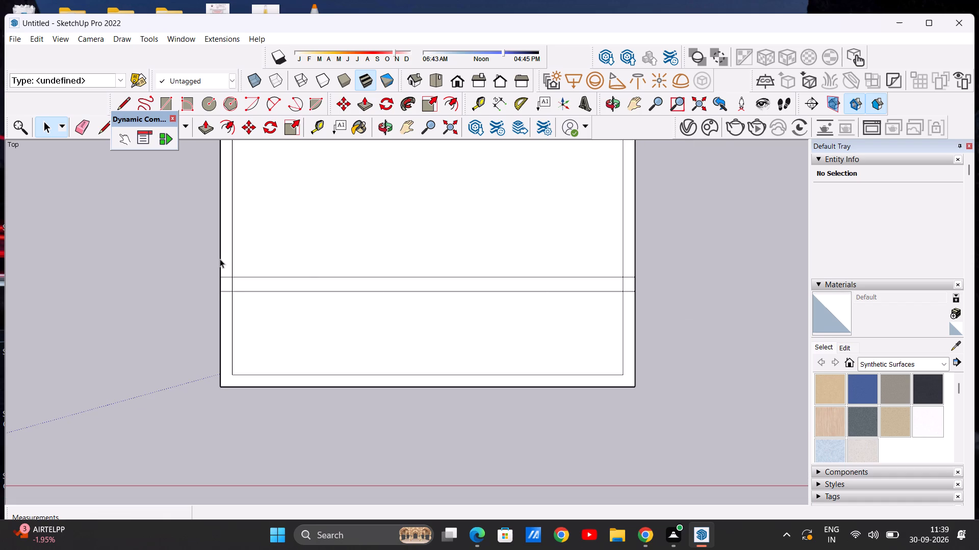
scroll(226, 235, "up", 2)
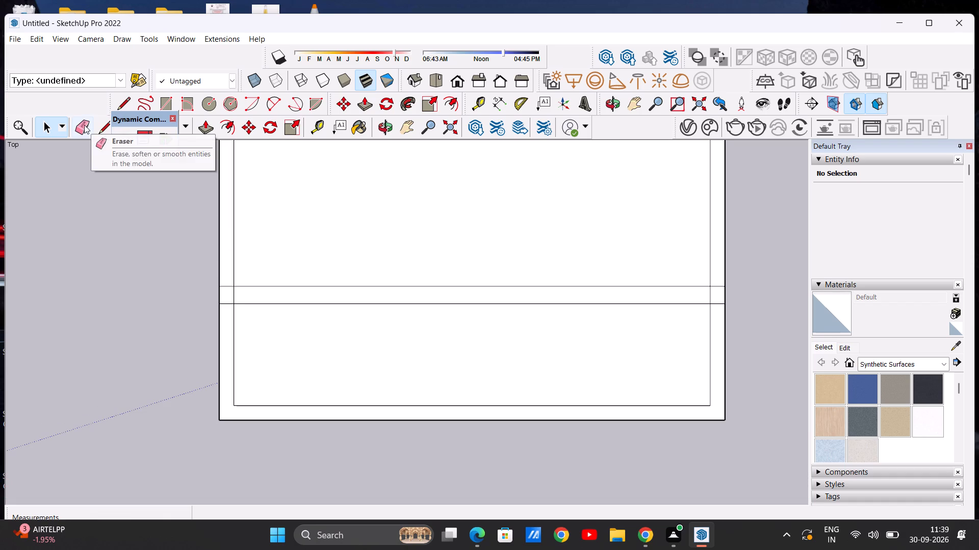
left_click(84, 125)
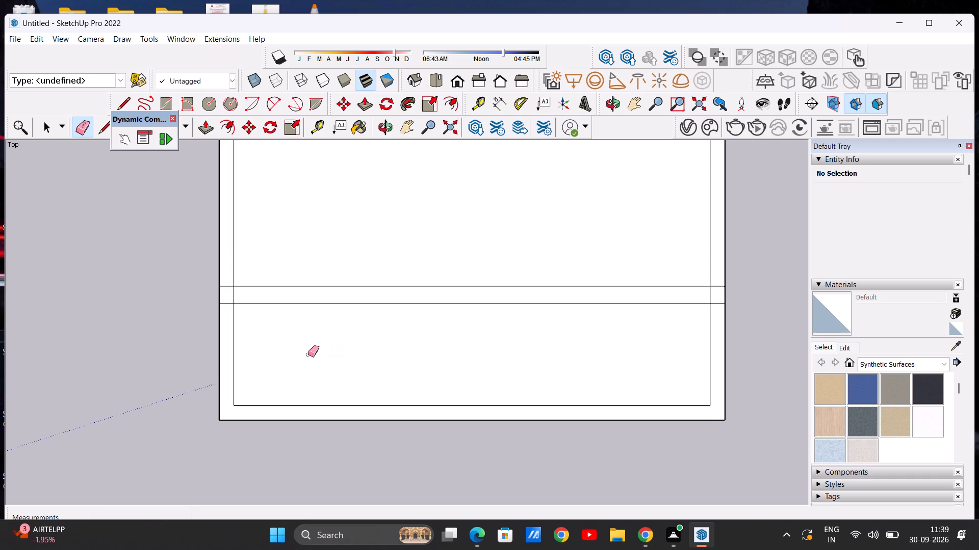
scroll(254, 307, "up", 3)
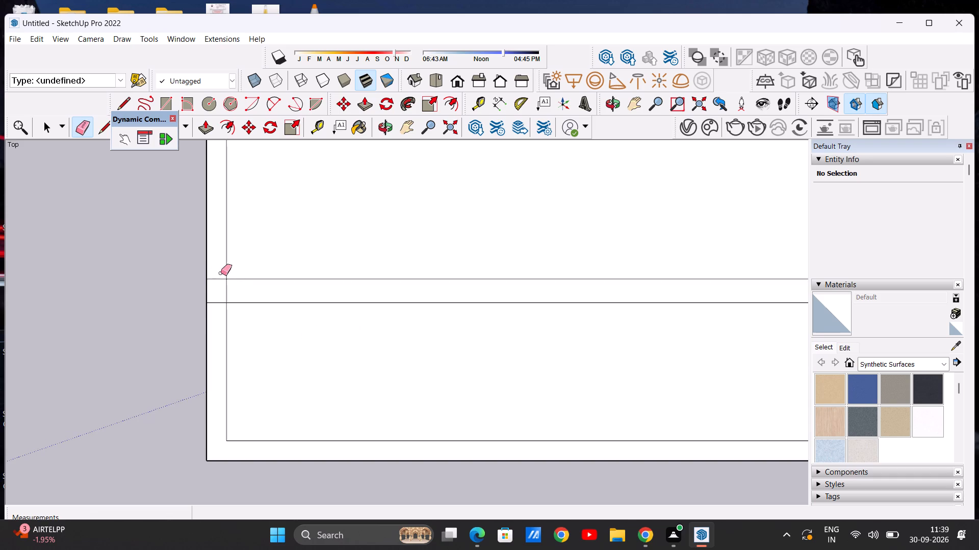
left_click_drag(215, 270, 213, 315)
scroll(231, 312, "down", 13)
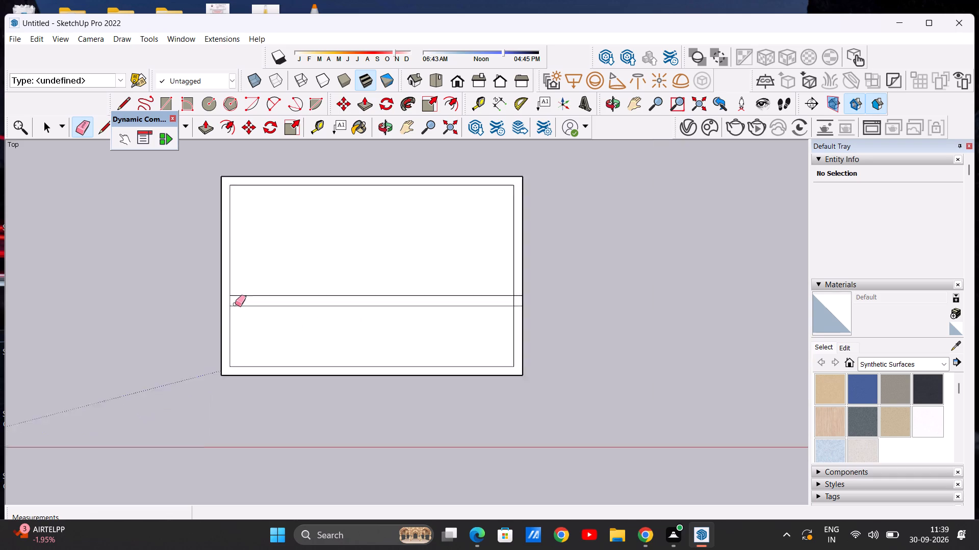
Erase the two partition line segments that cross the right outer wall's thickness.
scroll(235, 304, "down", 3)
scroll(370, 315, "up", 8)
scroll(410, 305, "up", 7)
left_click_drag(448, 251, 446, 270)
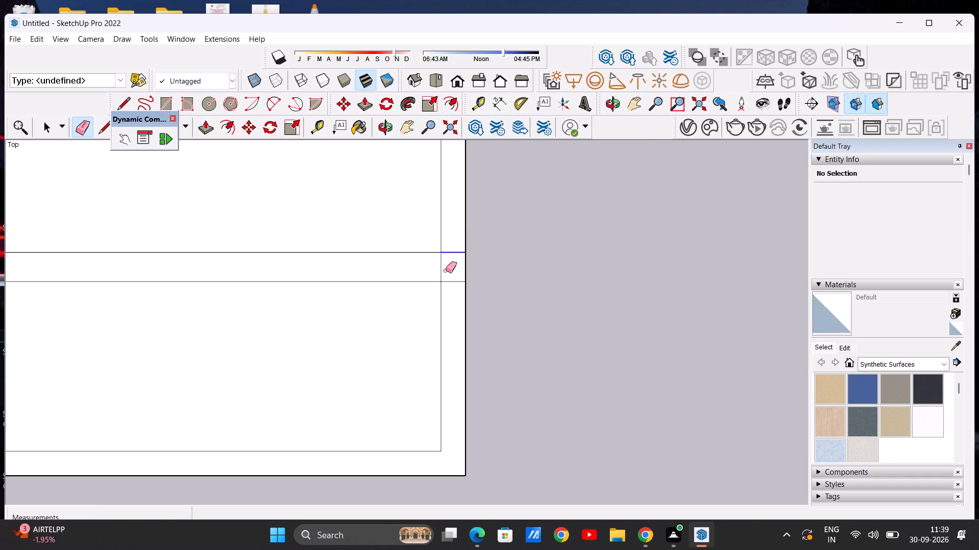
left_click_drag(446, 270, 458, 297)
scroll(504, 273, "down", 20)
scroll(504, 273, "down", 3)
scroll(540, 203, "up", 3)
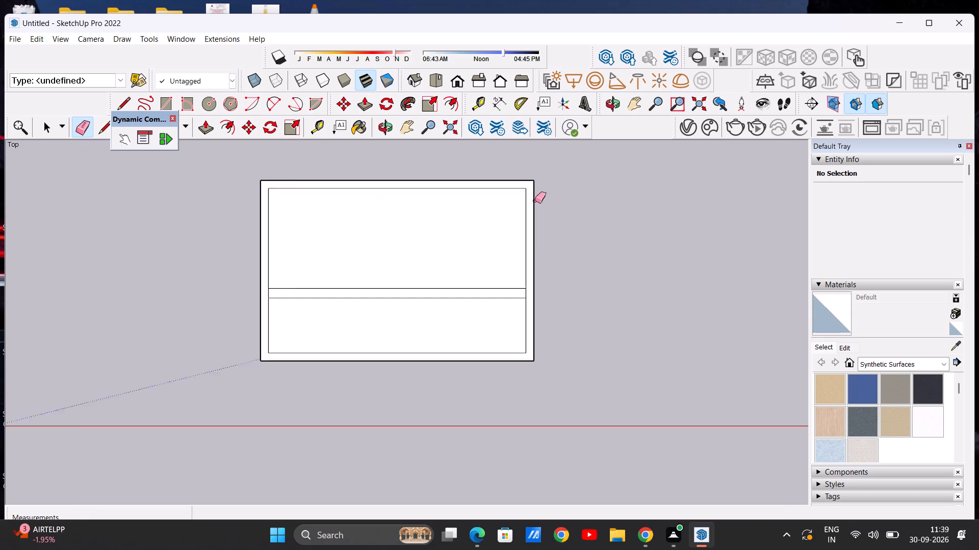
scroll(535, 201, "up", 3)
key("space")
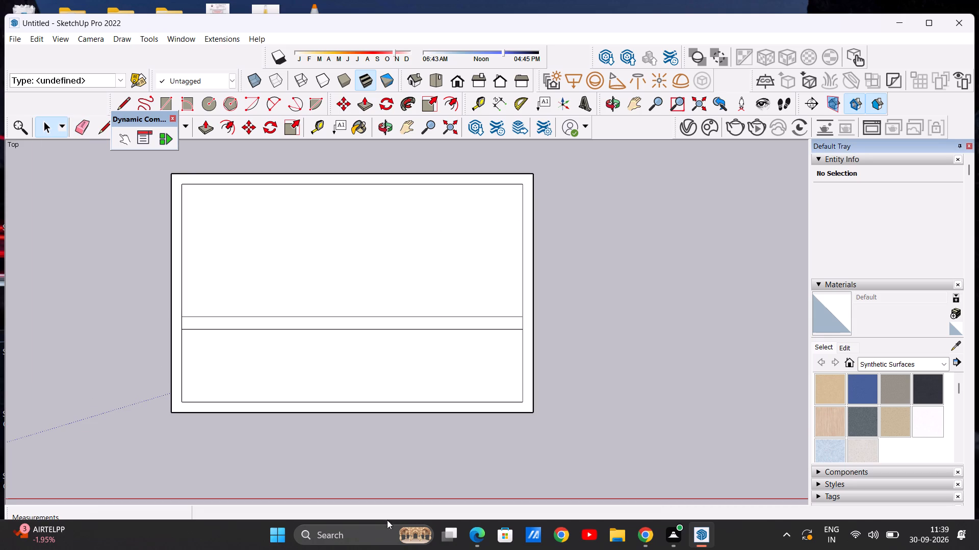
In an orbited view, draw a line from the inner lower-left corner across the left wall to the plan's outer edge.
middle_click_drag(377, 513, 404, 411)
scroll(397, 425, "up", 2)
middle_click_drag(395, 453, 363, 305)
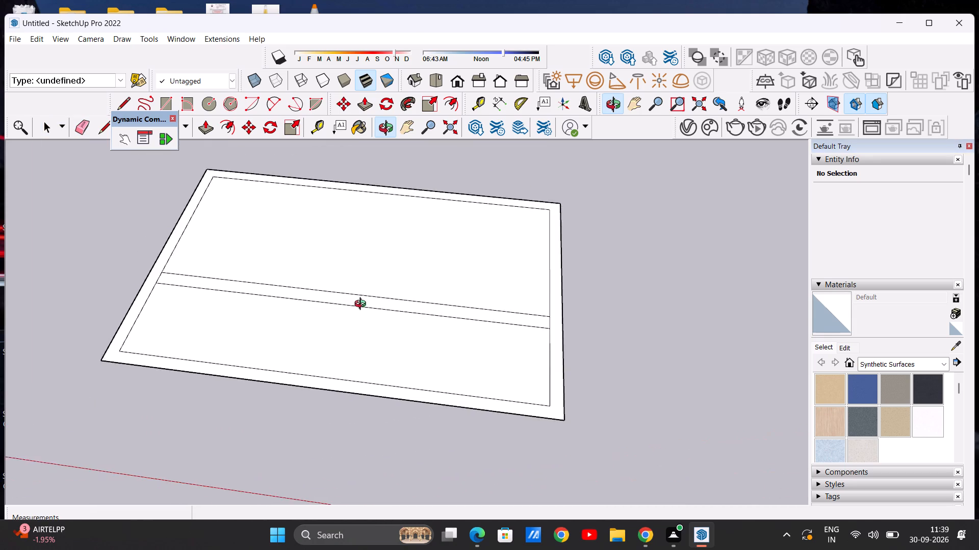
middle_click_drag(363, 305, 408, 281)
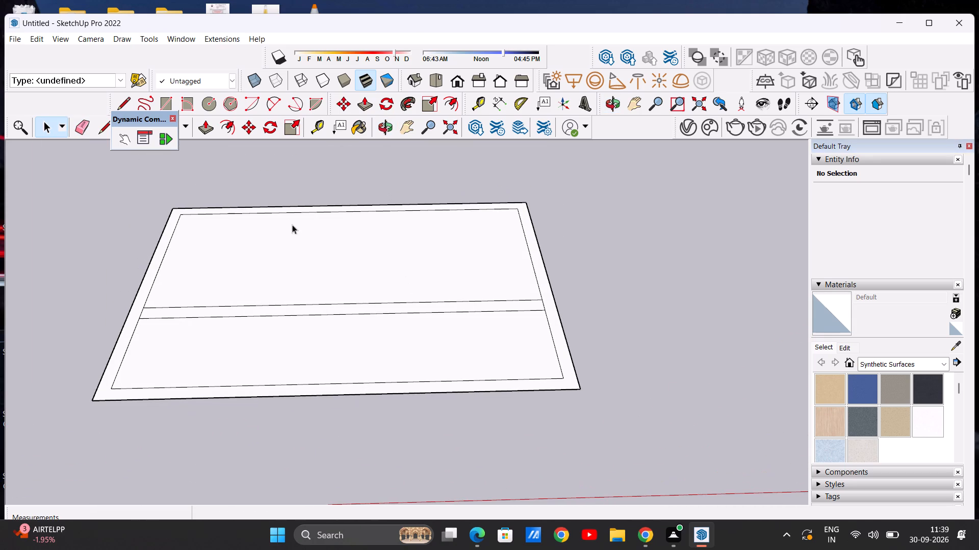
left_click(210, 126)
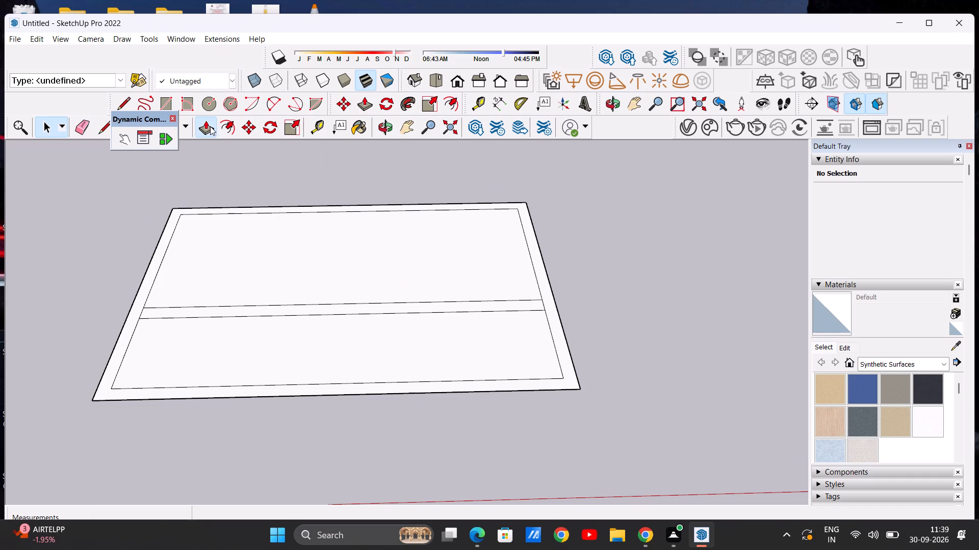
key("space")
left_click(123, 99)
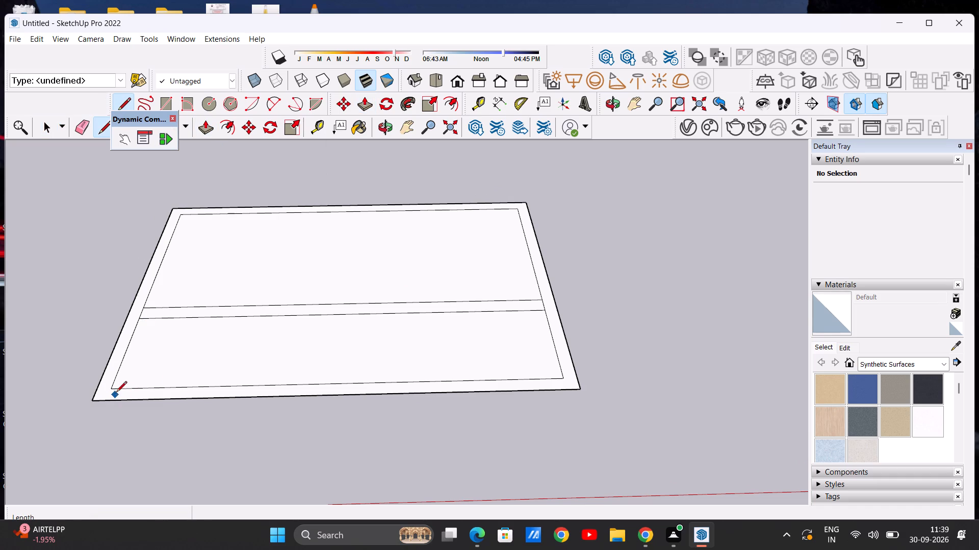
scroll(117, 392, "up", 8)
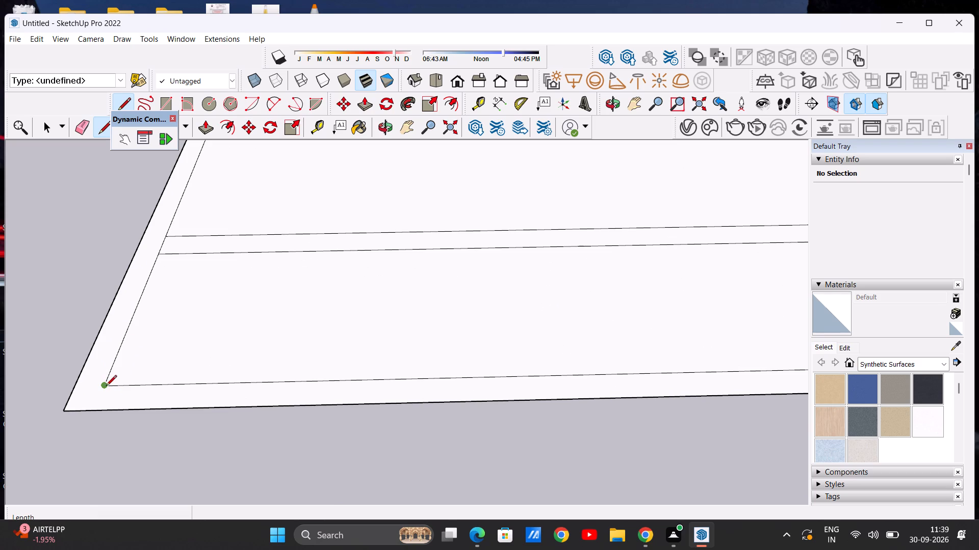
left_click(106, 387)
left_click(80, 382)
scroll(154, 382, "down", 7)
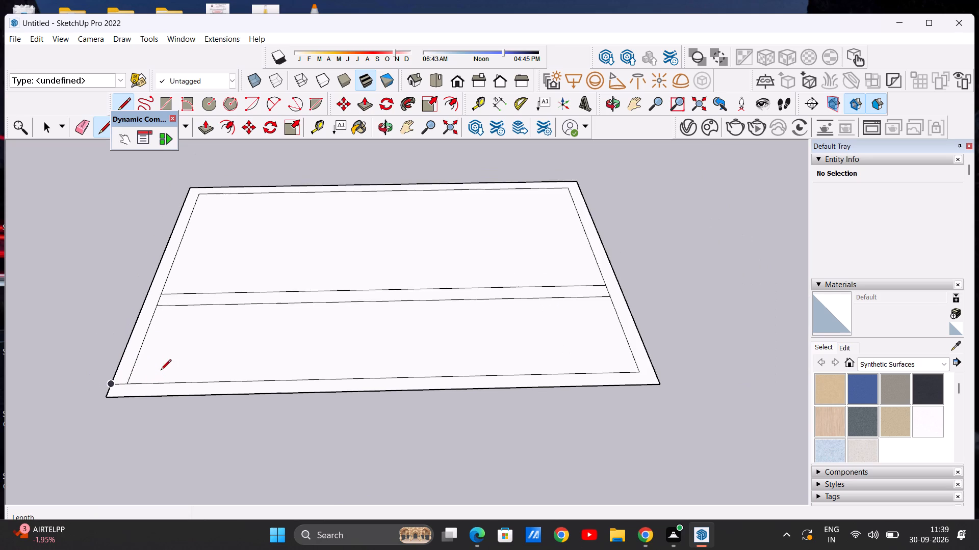
scroll(161, 371, "down", 3)
scroll(130, 397, "up", 19)
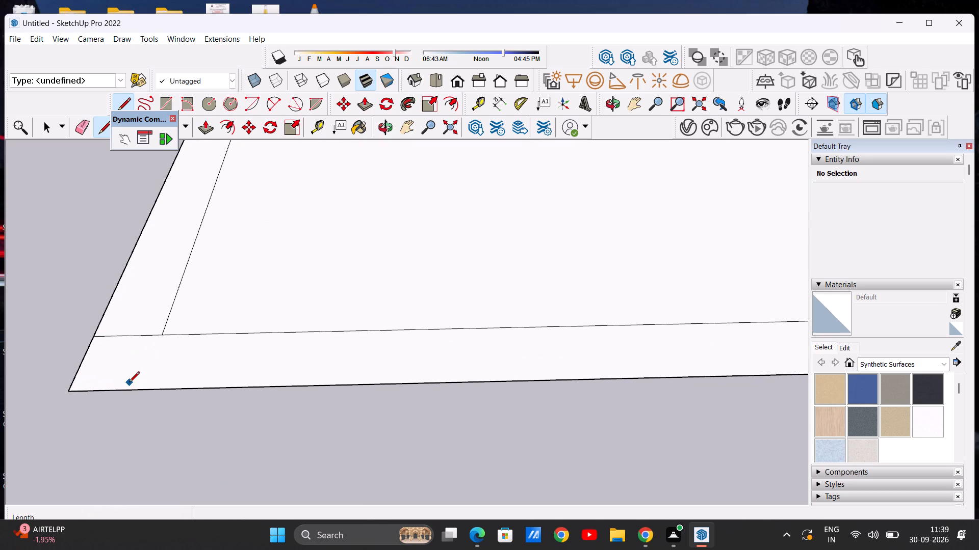
key("space")
Draw a line about 7 9/16" long across the lower wall's thickness near its middle, from inner to outer edge.
scroll(235, 307, "up", 1)
middle_click_drag(235, 307, 239, 444)
middle_click_drag(239, 444, 225, 443)
scroll(224, 441, "down", 9)
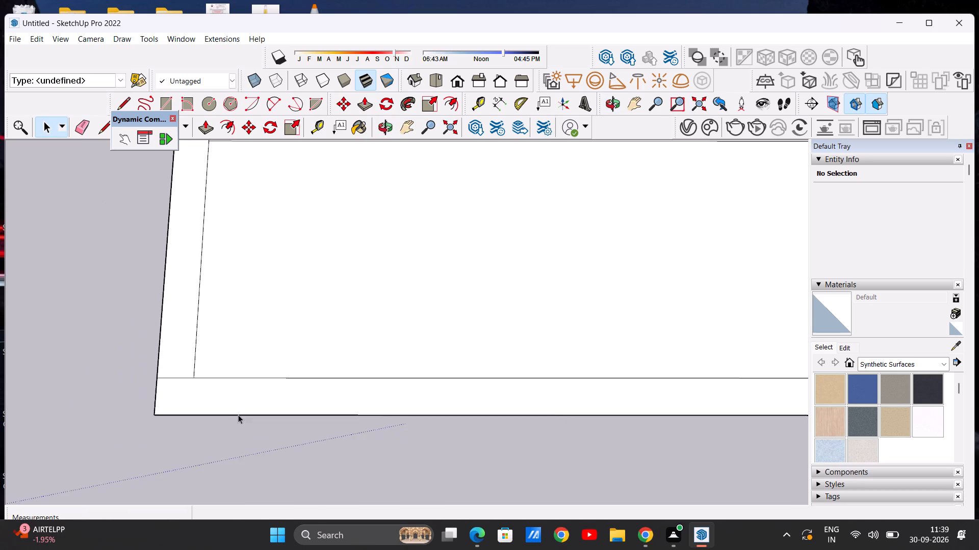
scroll(238, 415, "down", 17)
scroll(261, 370, "up", 7)
scroll(284, 373, "down", 4)
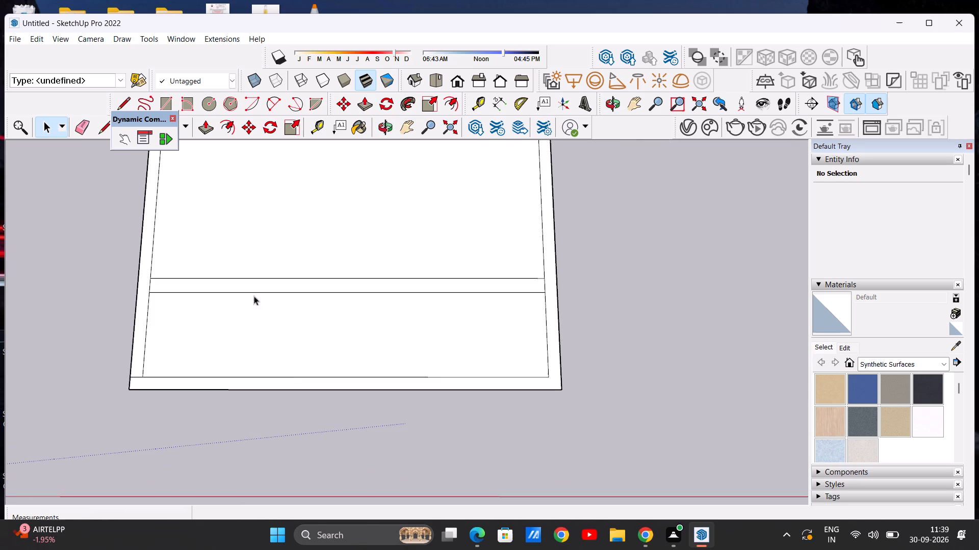
left_click(106, 121)
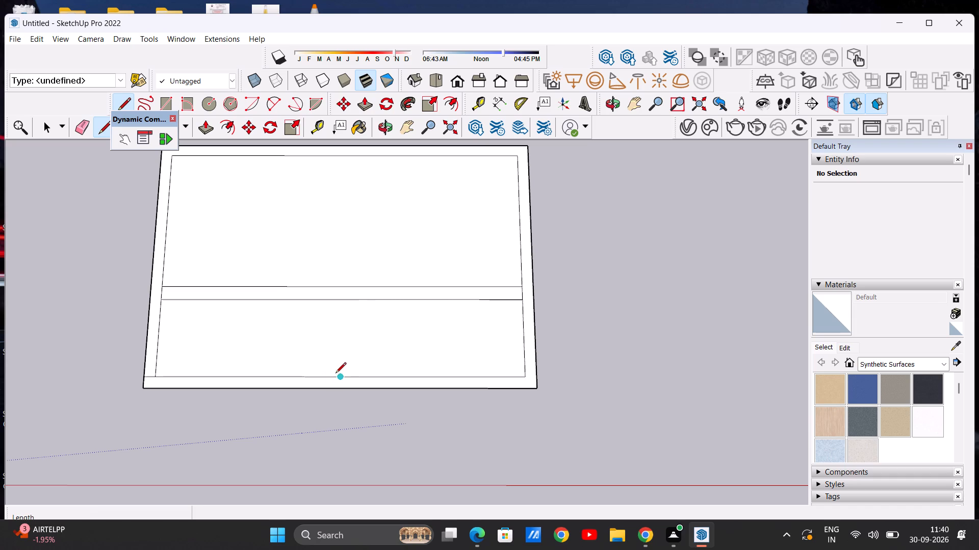
left_click(332, 375)
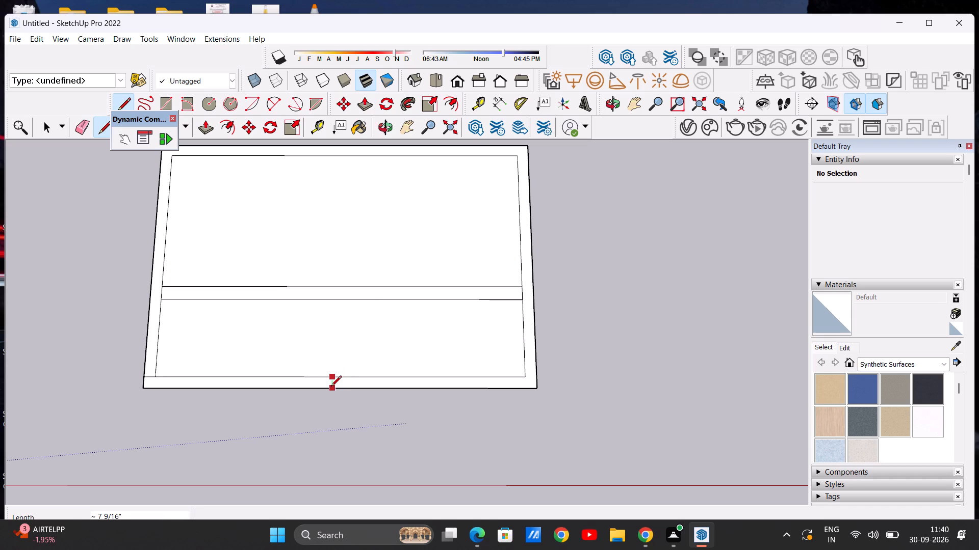
left_click(329, 390)
key("space")
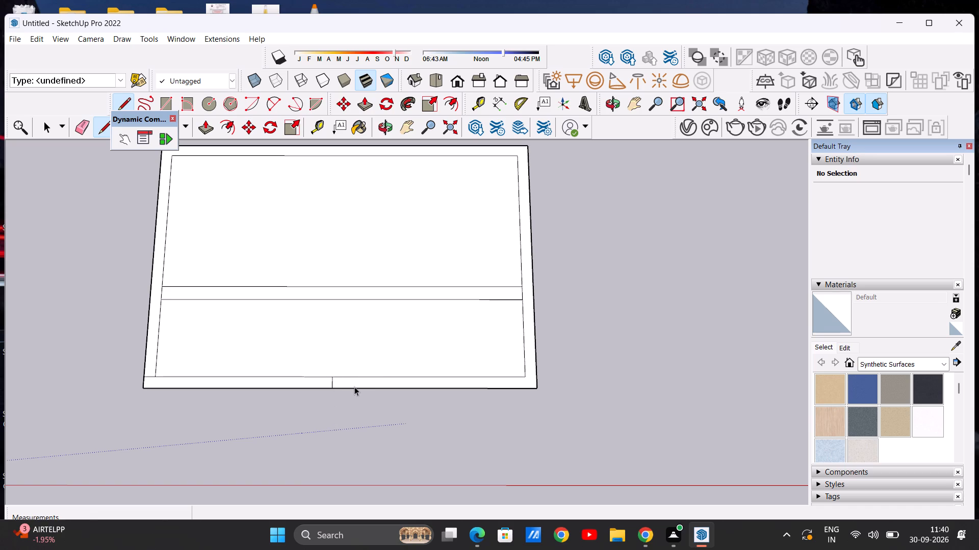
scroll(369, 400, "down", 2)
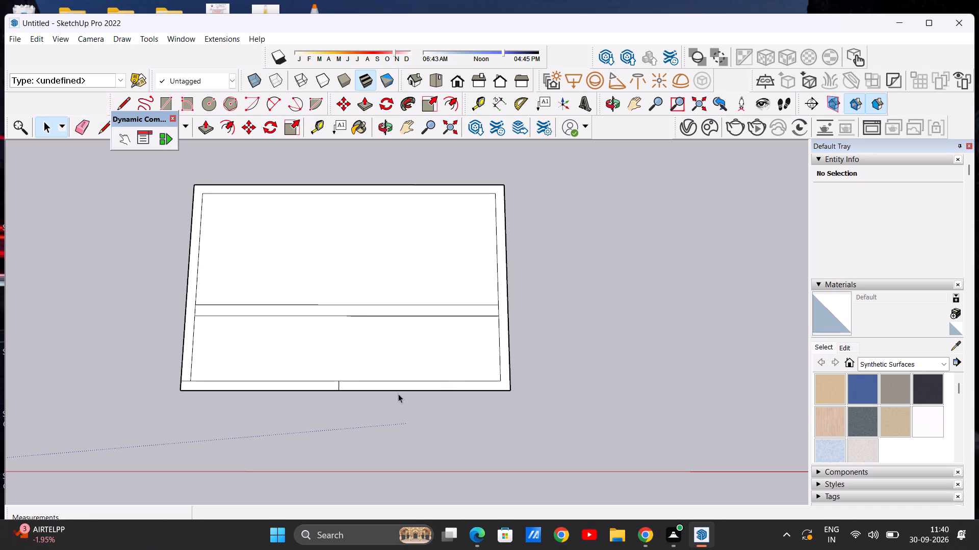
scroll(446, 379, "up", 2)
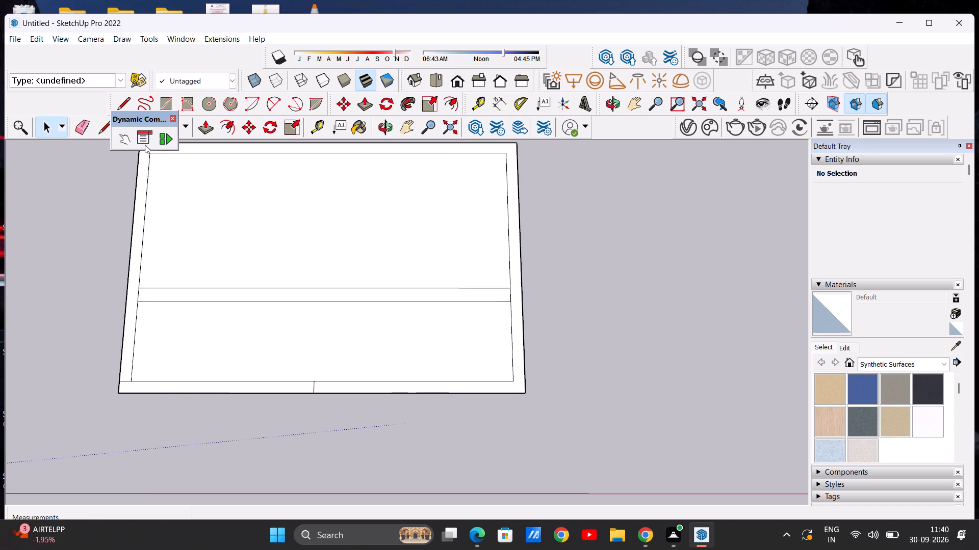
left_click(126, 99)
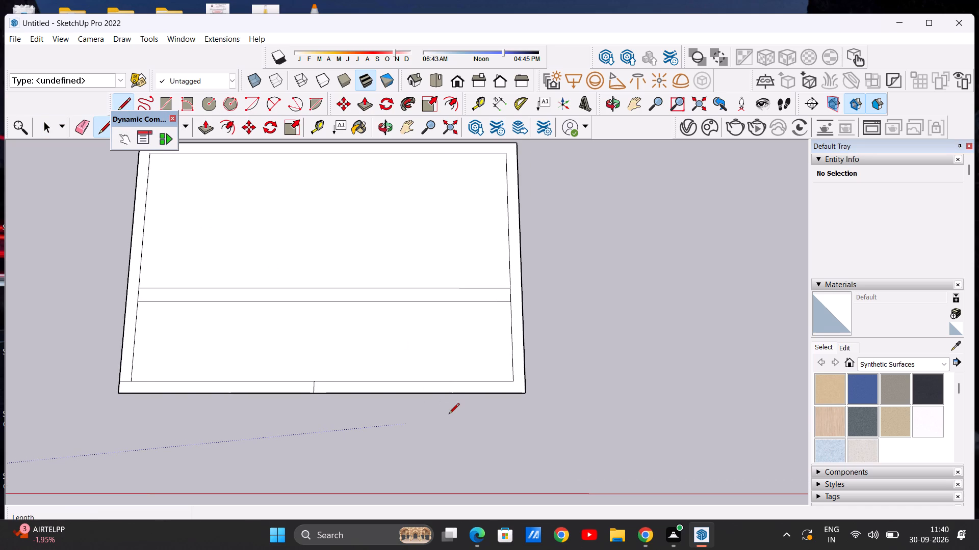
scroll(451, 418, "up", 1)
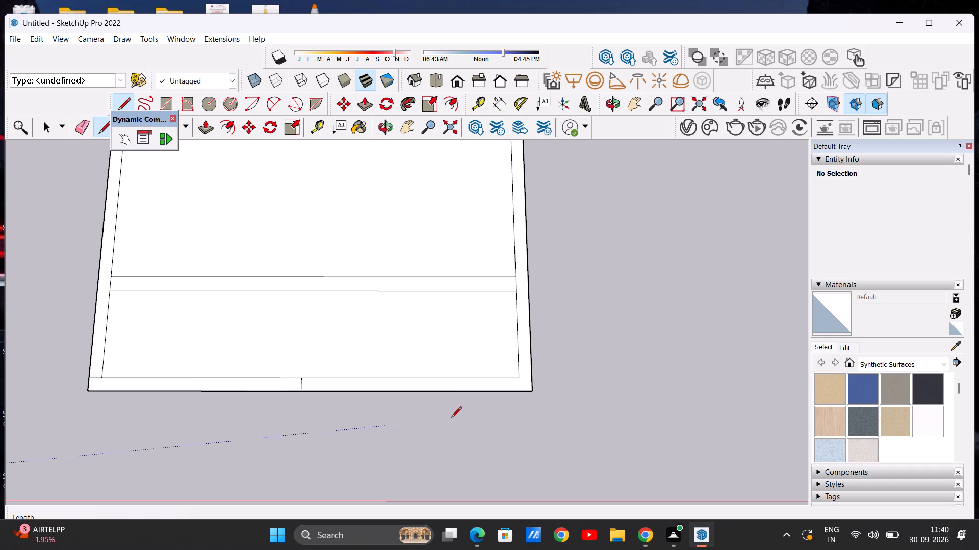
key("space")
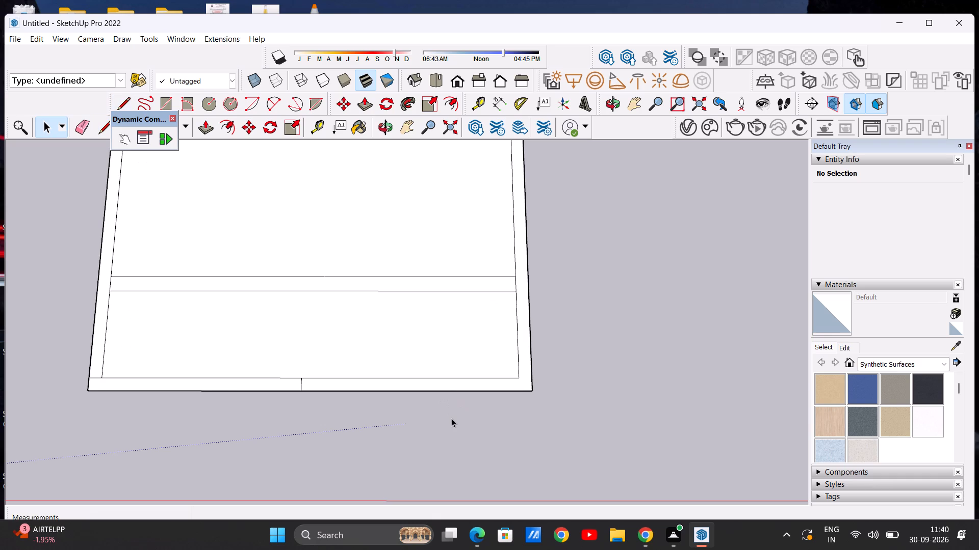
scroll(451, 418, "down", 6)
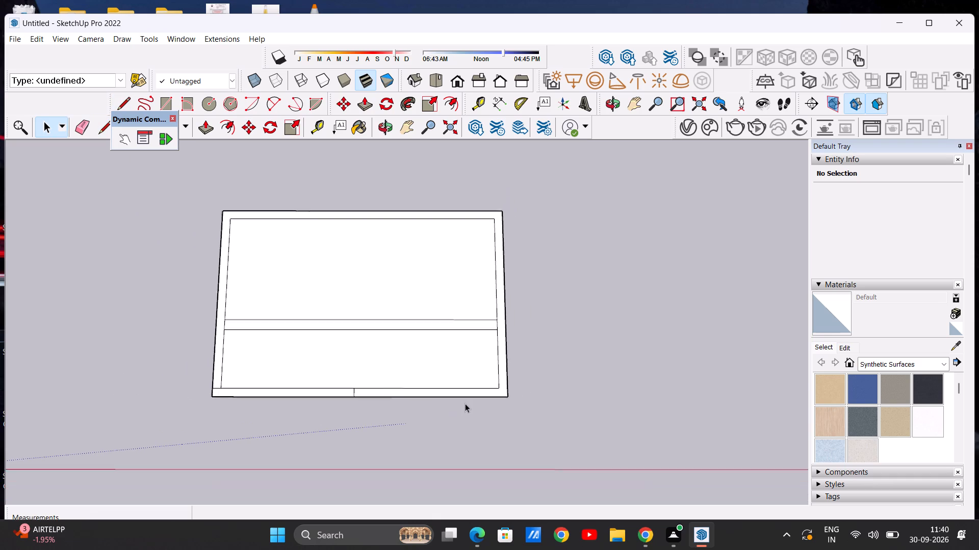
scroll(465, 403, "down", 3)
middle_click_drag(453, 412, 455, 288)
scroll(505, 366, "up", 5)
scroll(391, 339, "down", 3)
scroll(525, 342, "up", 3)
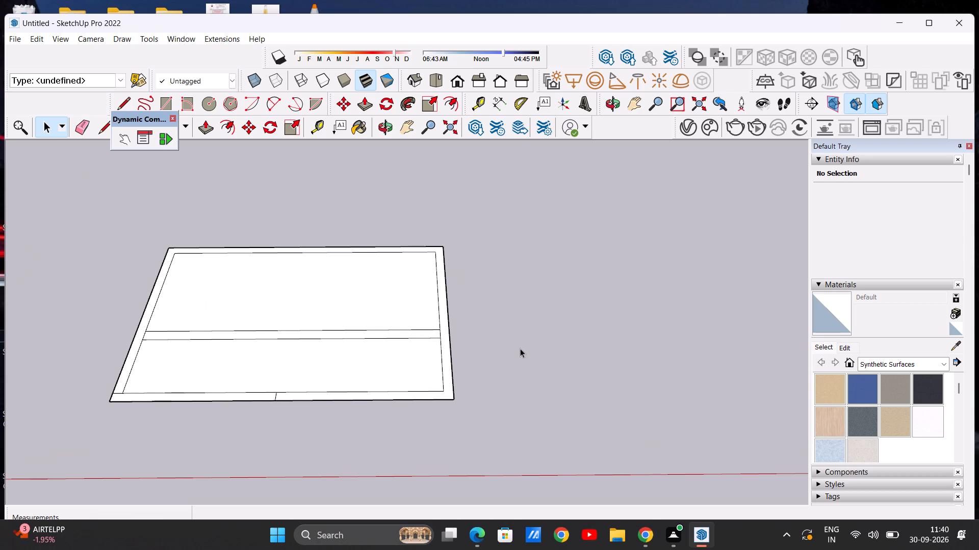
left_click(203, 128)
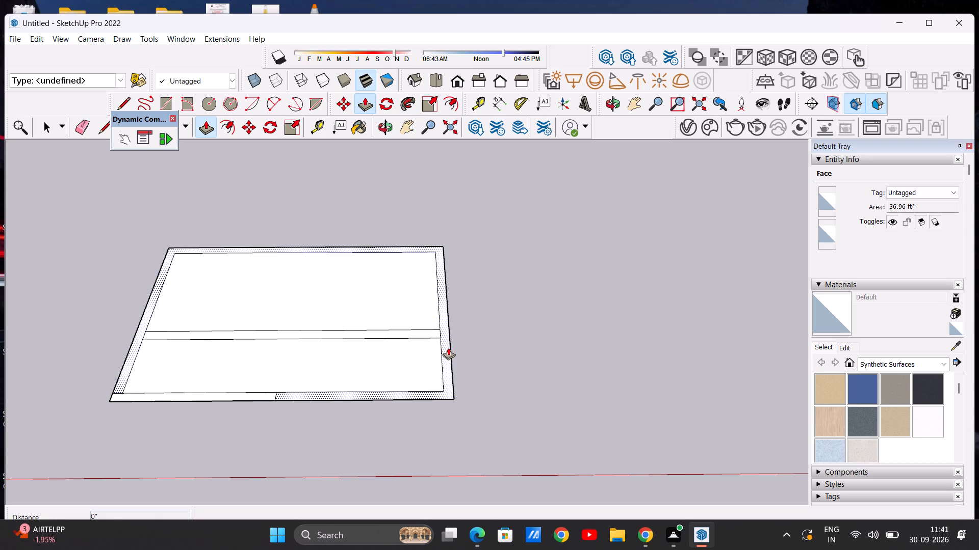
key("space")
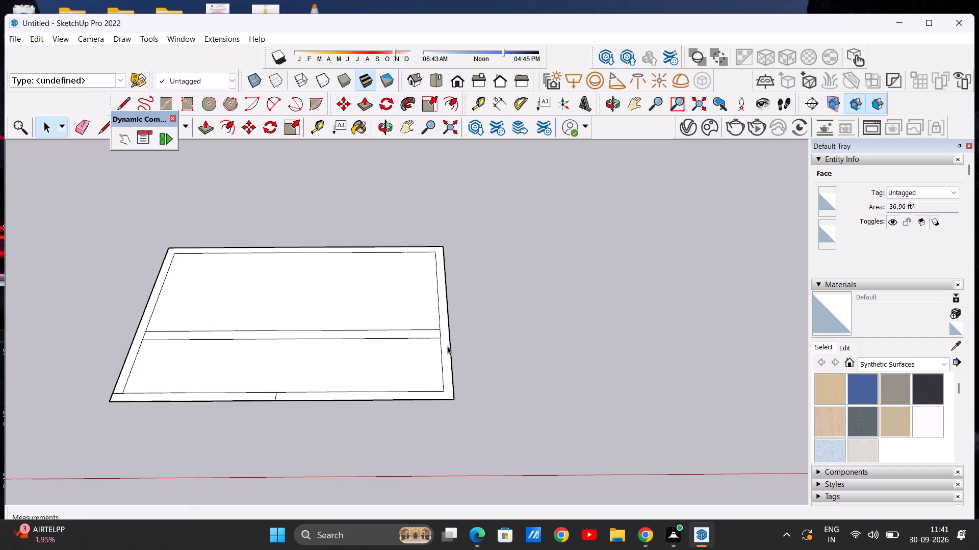
Draw a line about 7 9/16" long from the inner lower-right corner across the lower wall's thickness to the outer edge.
left_click(121, 98)
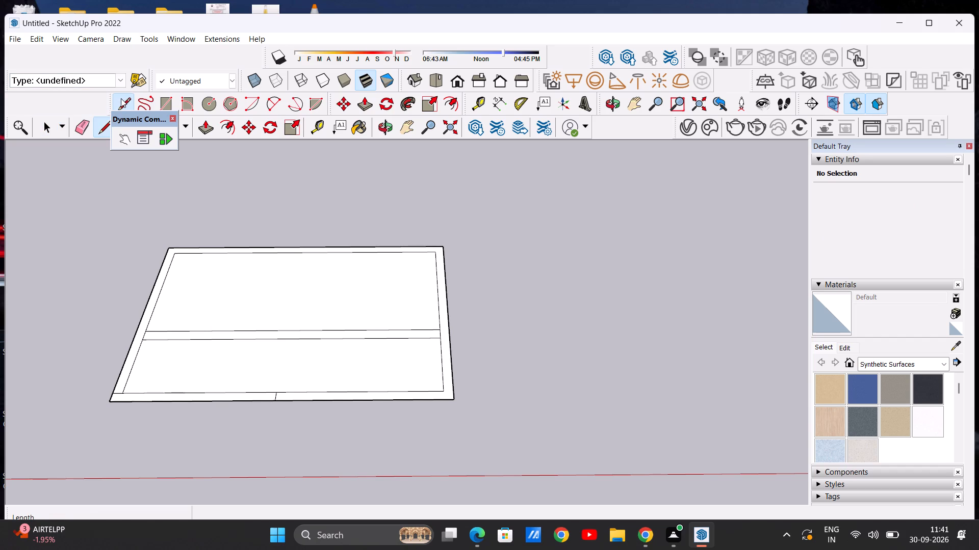
scroll(421, 424, "up", 6)
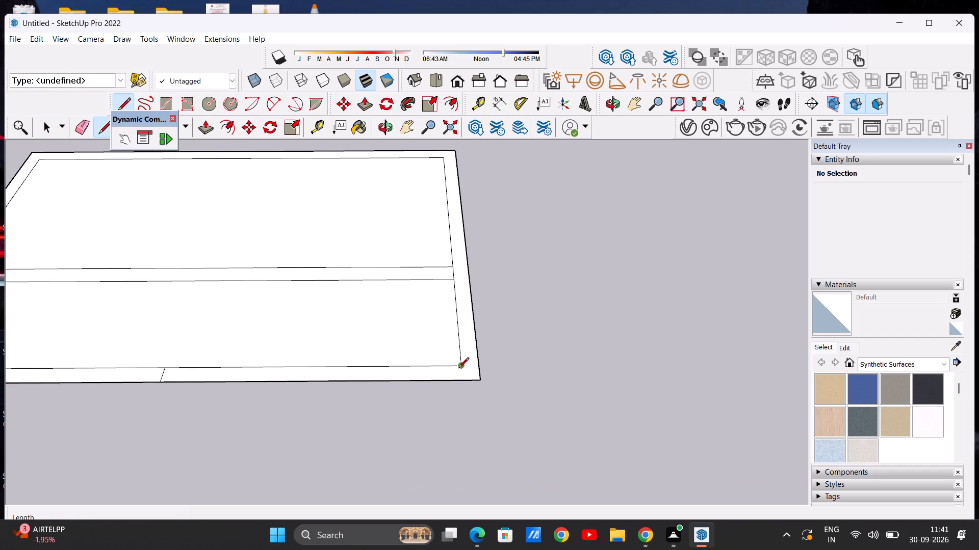
left_click(458, 369)
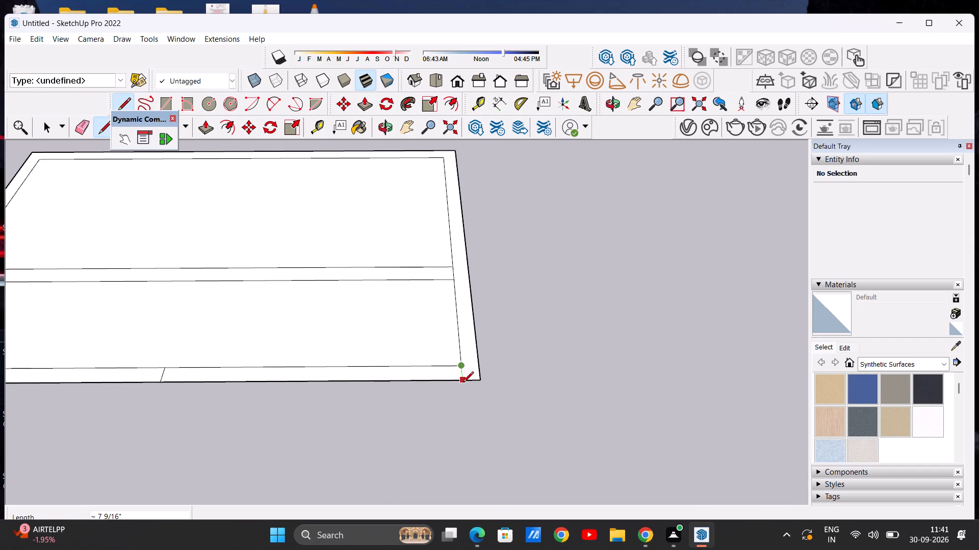
left_click(463, 382)
key("space")
scroll(421, 351, "down", 8)
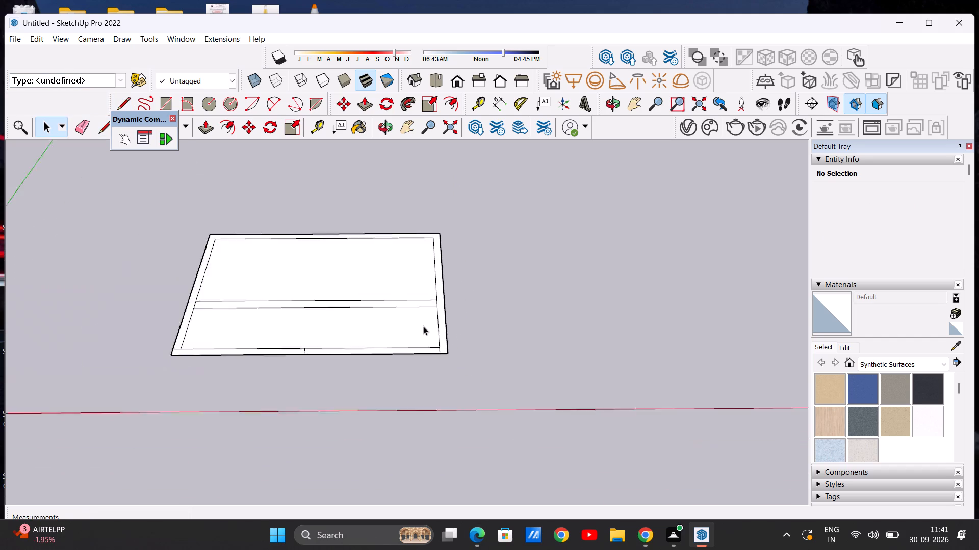
Push/Pull the U-shaped outer wall face covering the left, back and right walls up 10'.
left_click(205, 130)
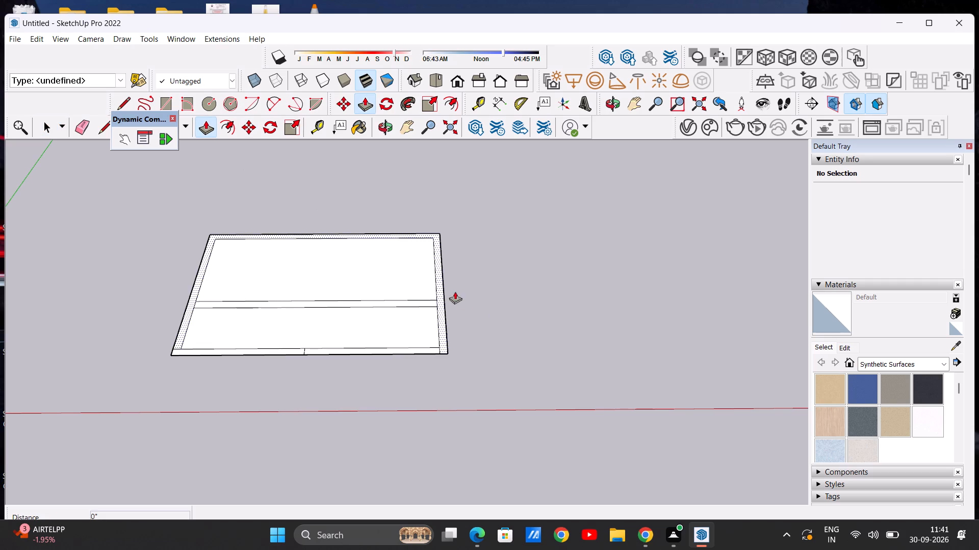
scroll(438, 311, "up", 5)
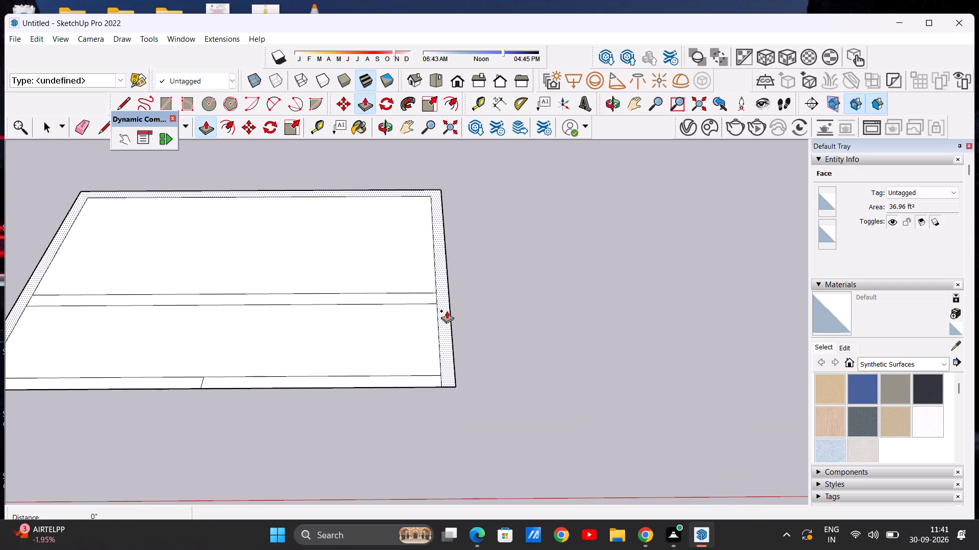
left_click(447, 311)
type("10")
key("apostrophe")
key("Return")
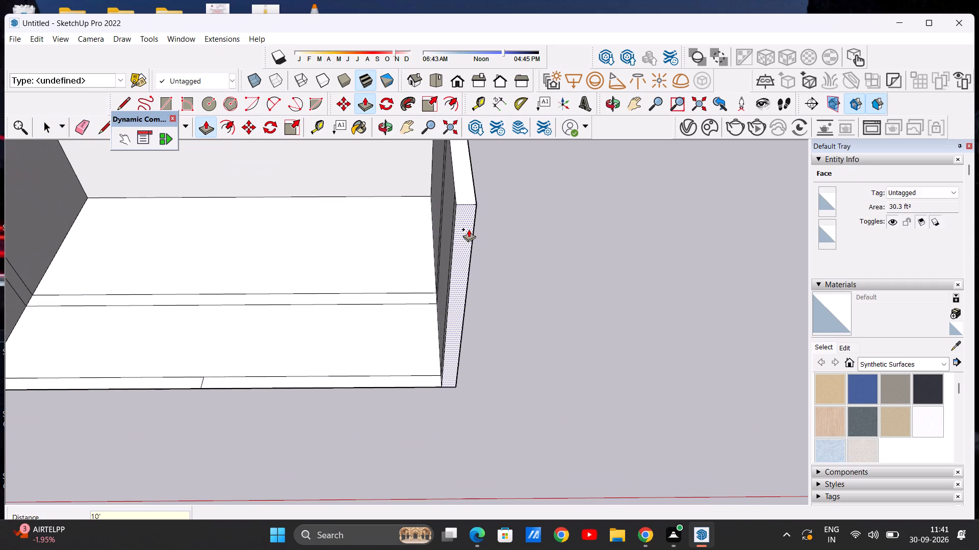
key("space")
Erase the two vertical partition lines on the left wall's inner face.
scroll(462, 365, "down", 12)
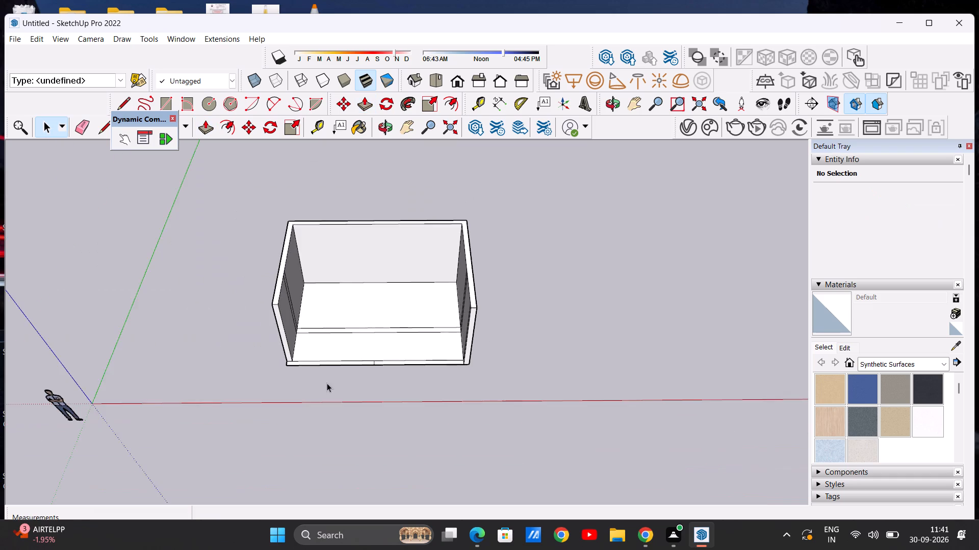
middle_click_drag(327, 383, 286, 284)
scroll(292, 277, "up", 8)
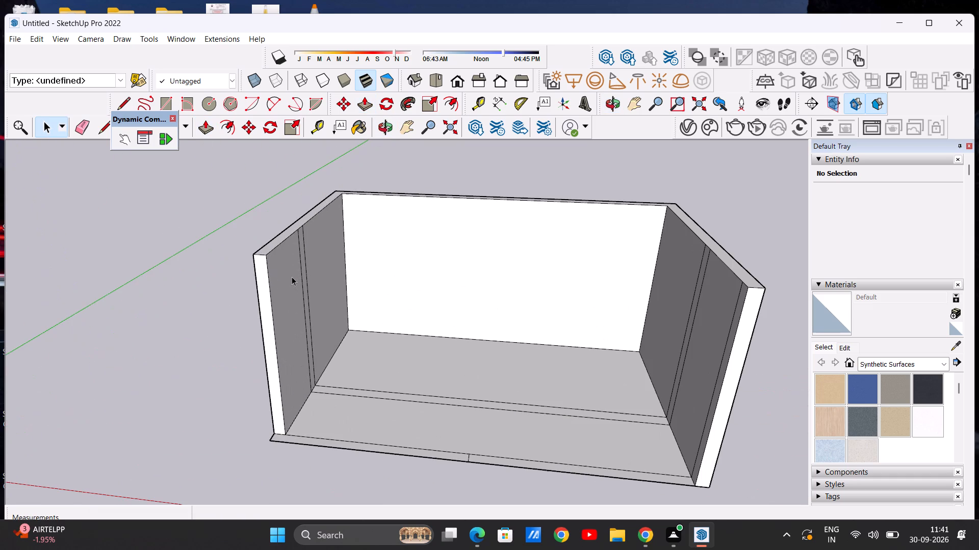
left_click(83, 127)
scroll(317, 301, "up", 5)
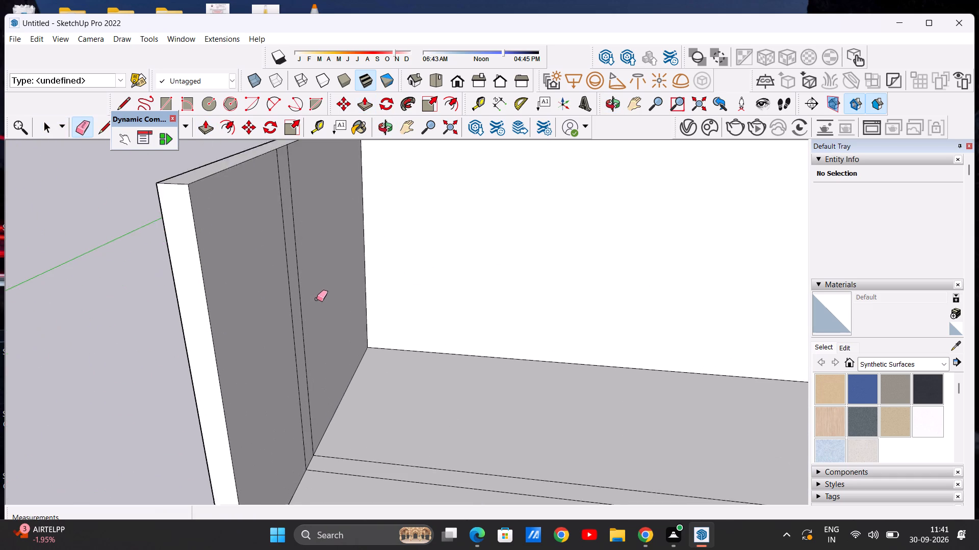
scroll(317, 299, "up", 2)
left_click_drag(293, 274, 247, 288)
left_click_drag(298, 273, 289, 276)
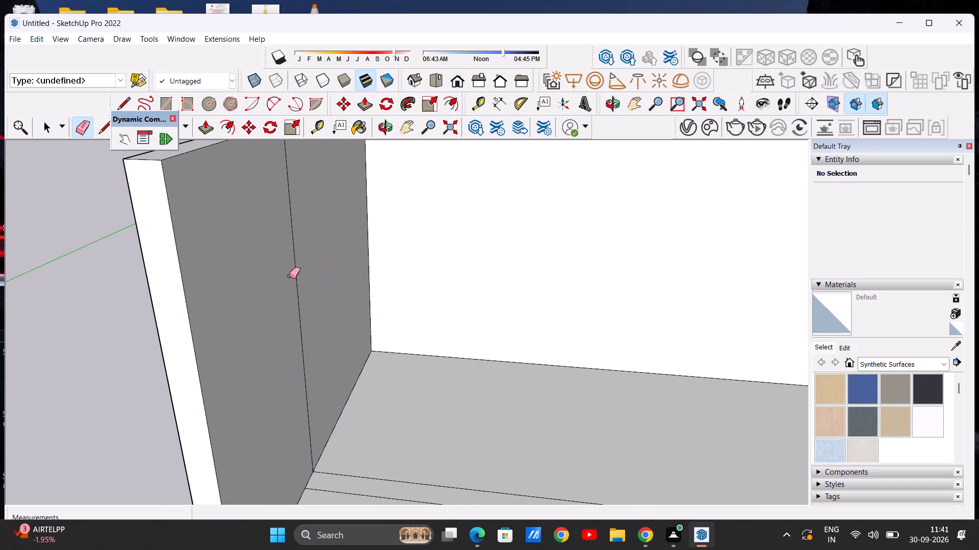
left_click_drag(289, 276, 281, 283)
Erase the two vertical partition lines on the right wall's inner face, keeping the line near its front end.
scroll(291, 287, "down", 13)
middle_click_drag(281, 301, 401, 287)
scroll(567, 288, "up", 6)
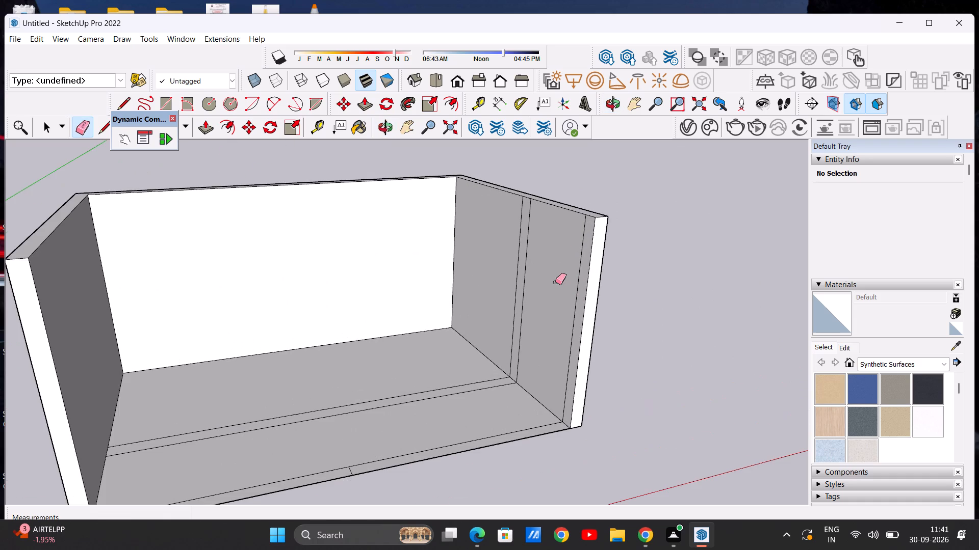
left_click_drag(507, 265, 548, 273)
scroll(454, 289, "down", 10)
middle_click_drag(466, 316, 295, 318)
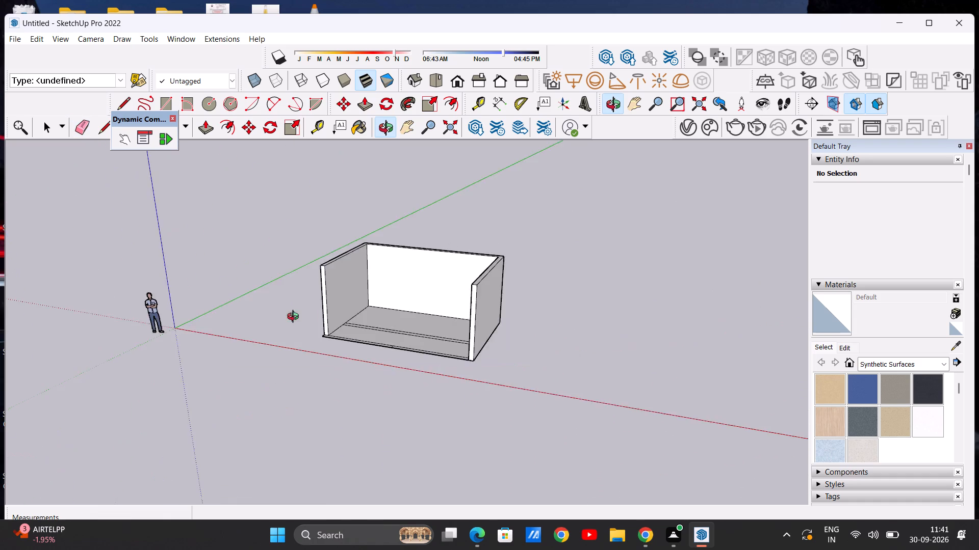
middle_click_drag(295, 318, 385, 316)
middle_click(397, 314)
scroll(405, 327, "up", 7)
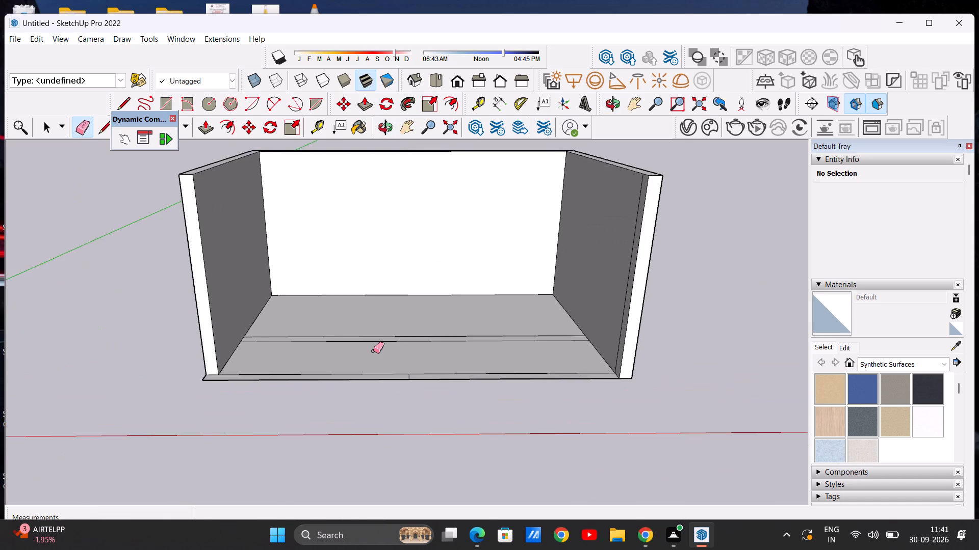
scroll(373, 351, "up", 2)
middle_click_drag(278, 379, 275, 498)
key("space")
Push/Pull the interior partition strip up 10' to match the height of the outer walls.
scroll(316, 388, "down", 4)
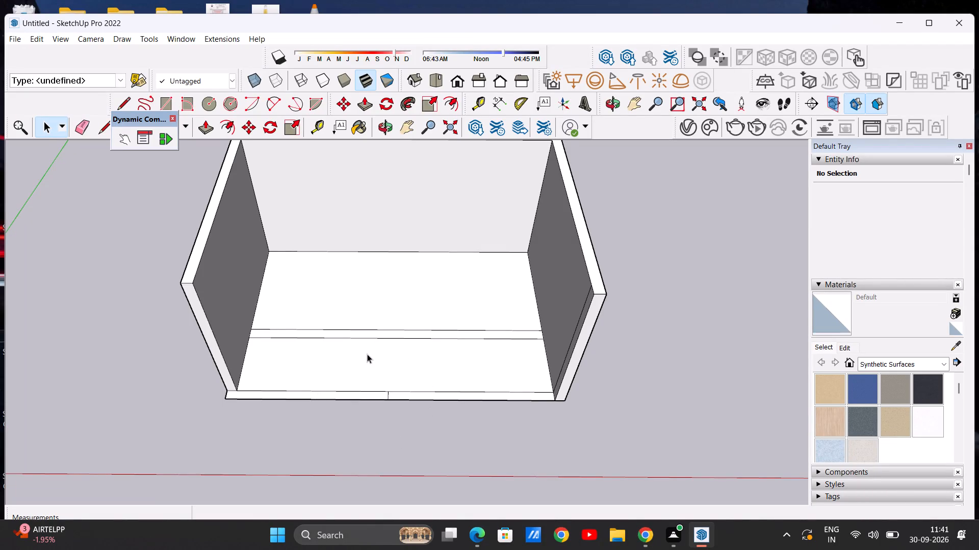
scroll(367, 354, "up", 1)
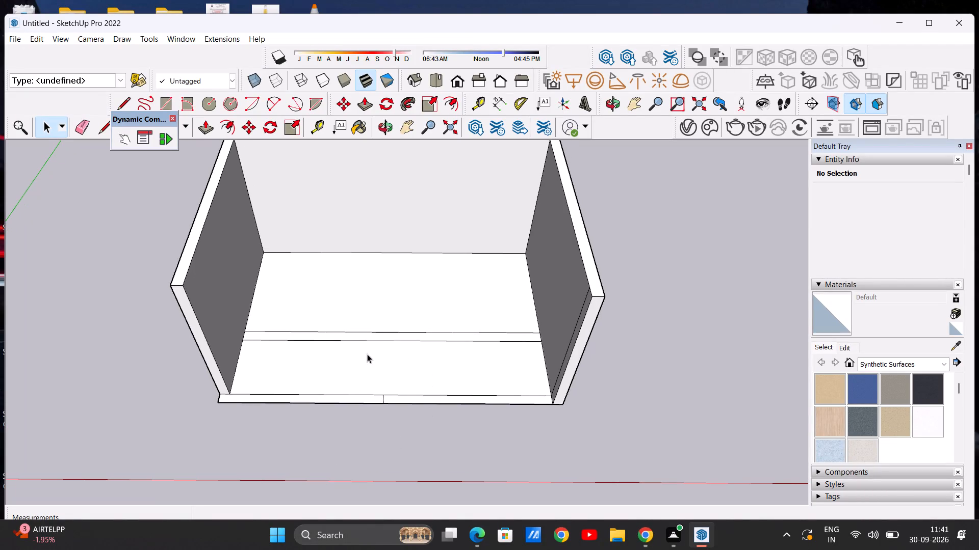
scroll(368, 354, "down", 4)
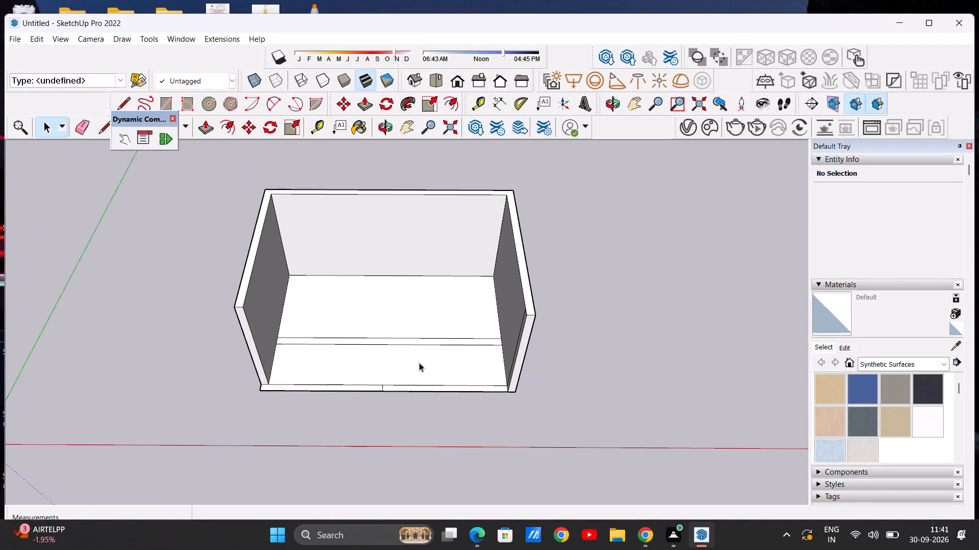
scroll(419, 363, "down", 1)
scroll(360, 364, "up", 4)
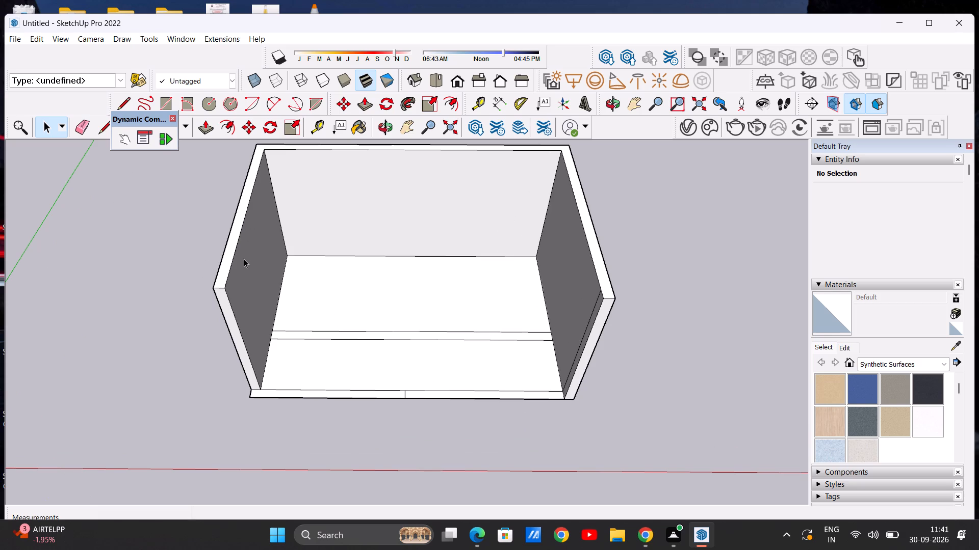
left_click(209, 126)
scroll(541, 322, "up", 13)
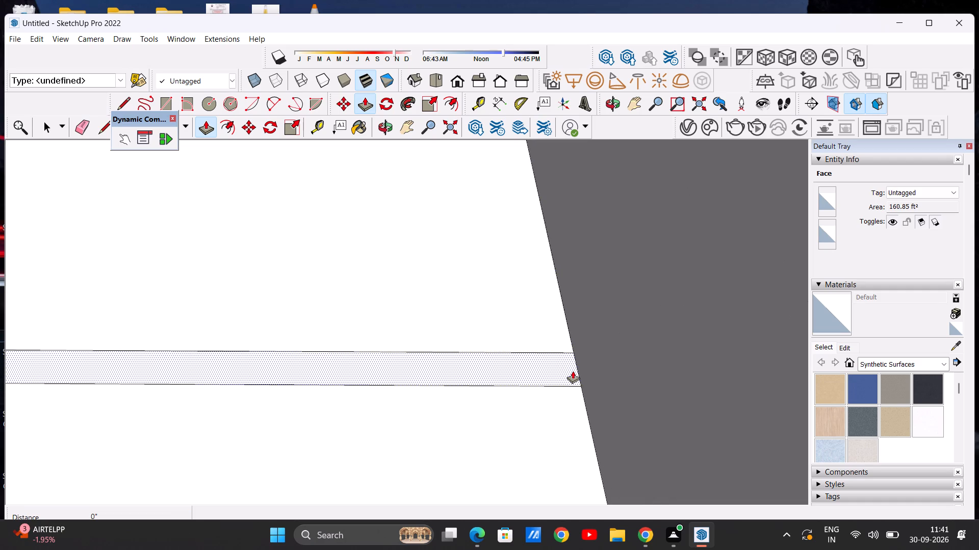
left_click(569, 374)
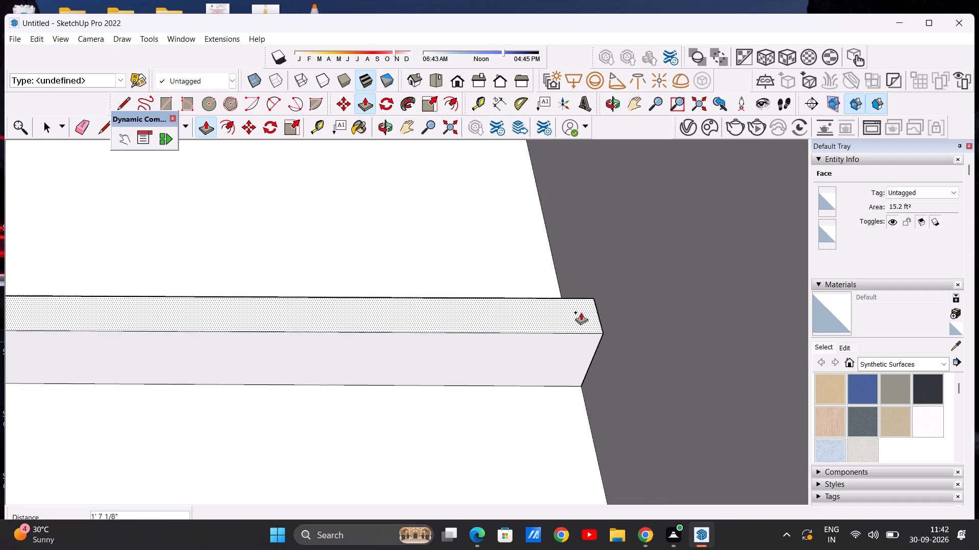
scroll(578, 317, "down", 14)
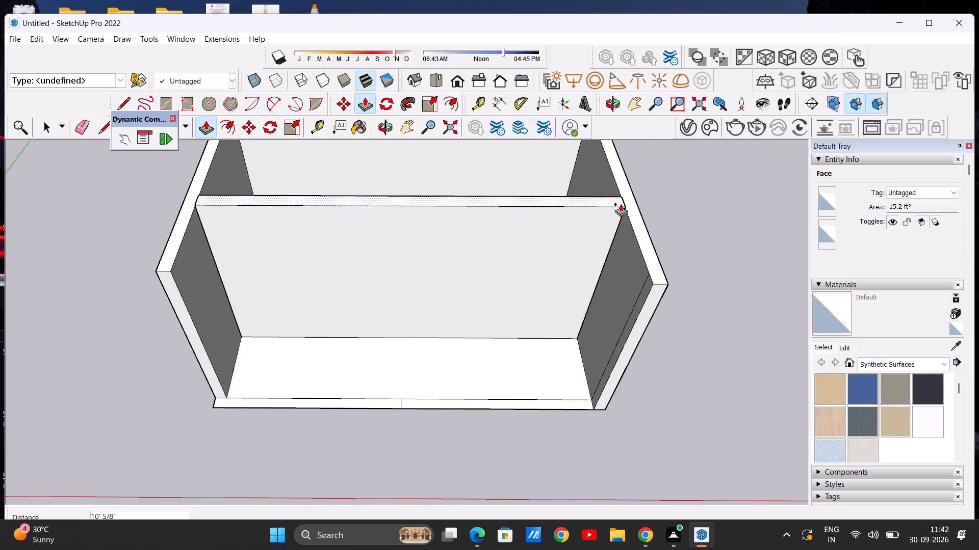
left_click(625, 208)
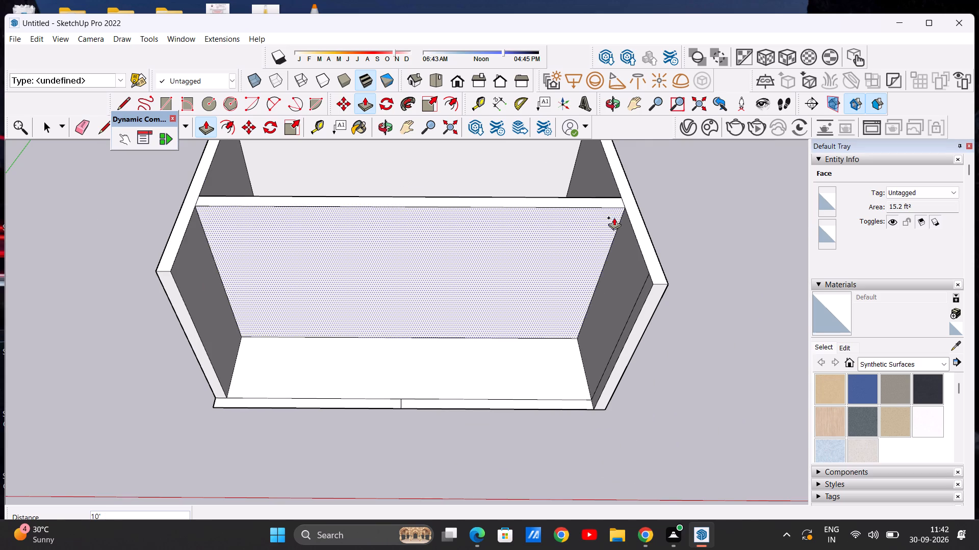
key("space")
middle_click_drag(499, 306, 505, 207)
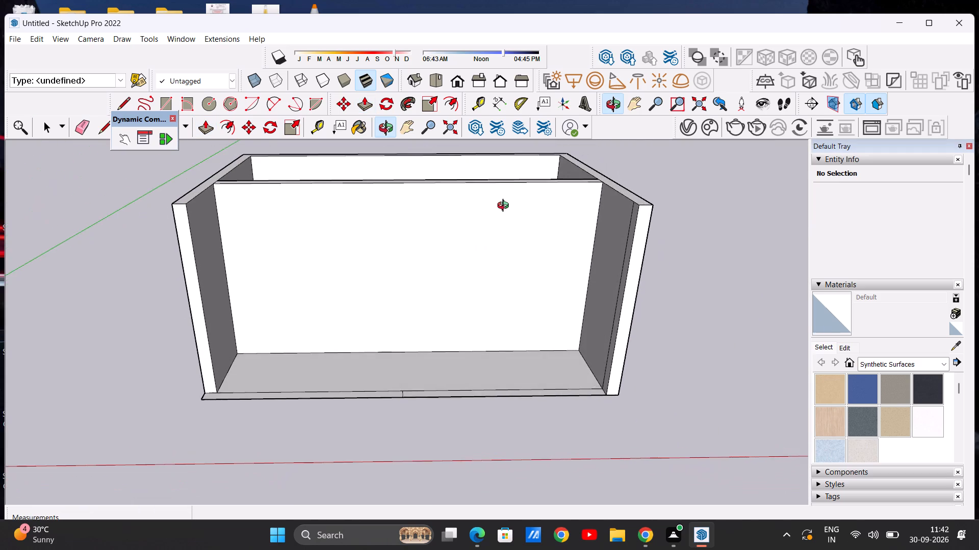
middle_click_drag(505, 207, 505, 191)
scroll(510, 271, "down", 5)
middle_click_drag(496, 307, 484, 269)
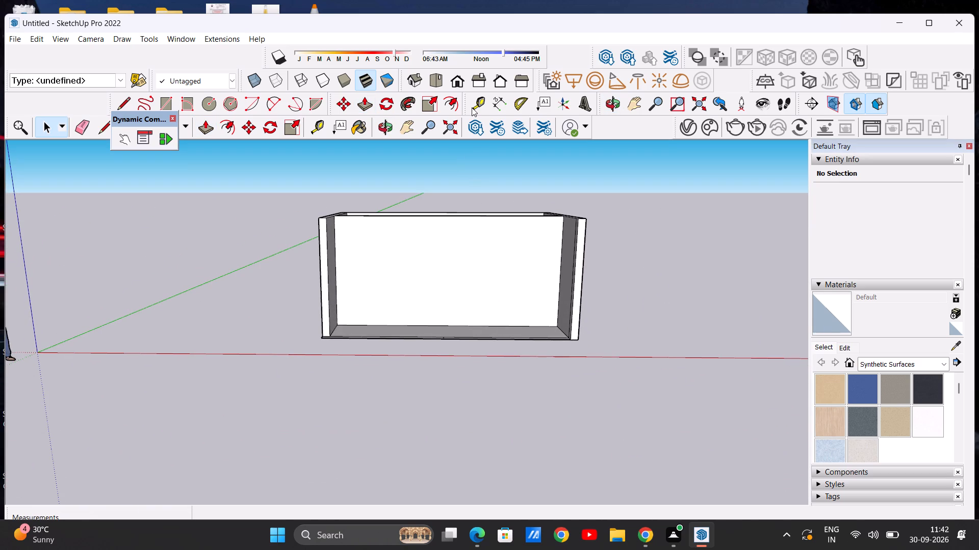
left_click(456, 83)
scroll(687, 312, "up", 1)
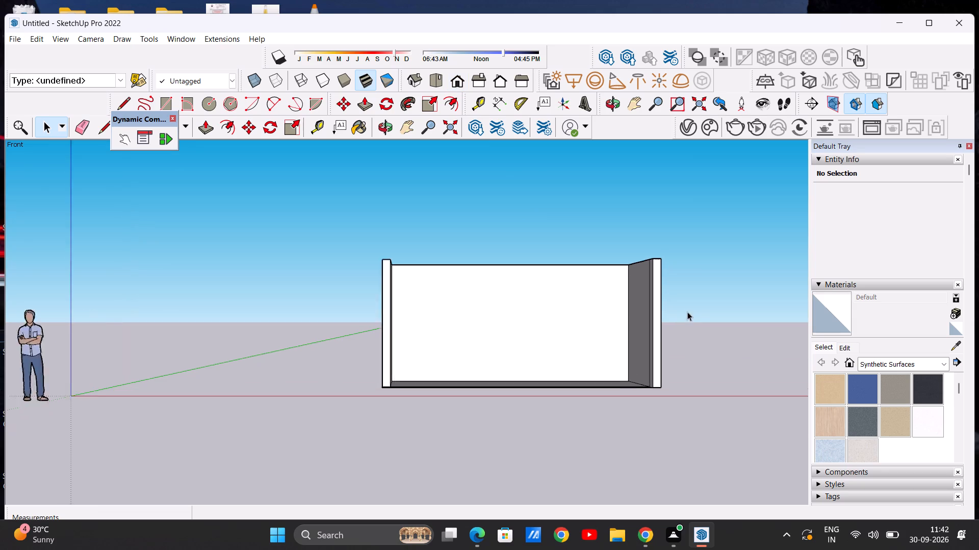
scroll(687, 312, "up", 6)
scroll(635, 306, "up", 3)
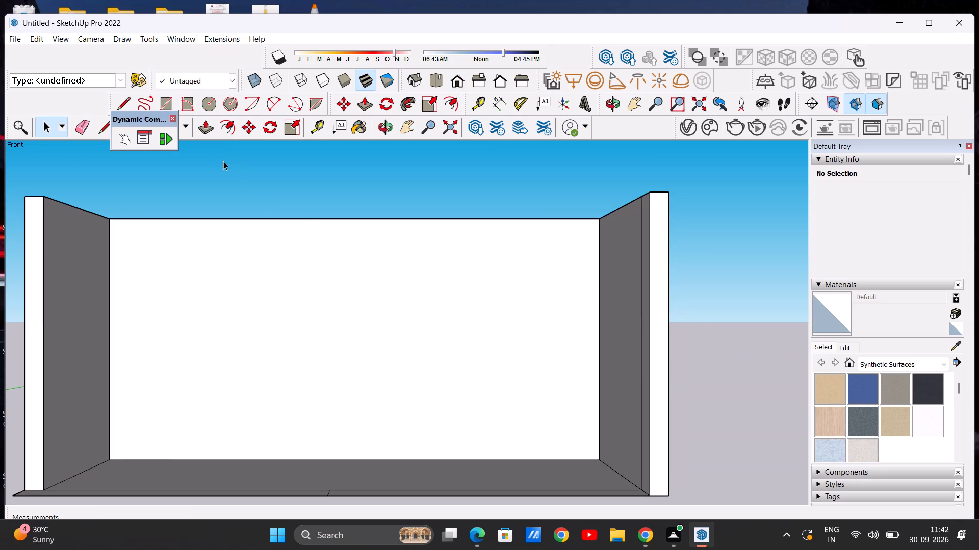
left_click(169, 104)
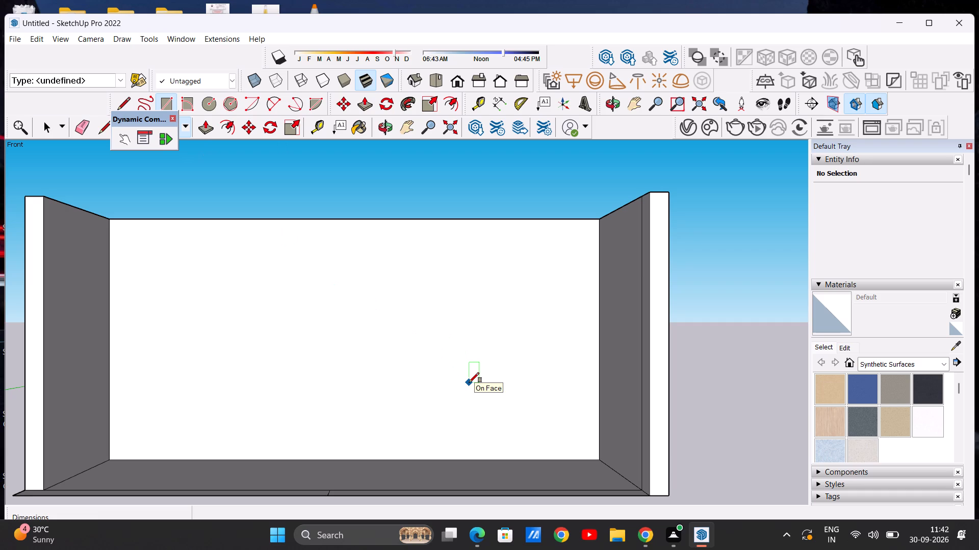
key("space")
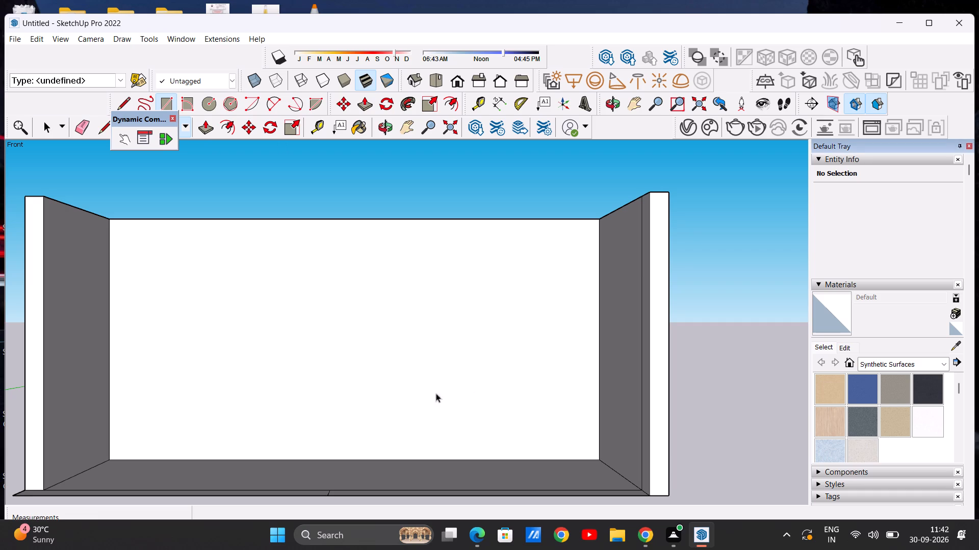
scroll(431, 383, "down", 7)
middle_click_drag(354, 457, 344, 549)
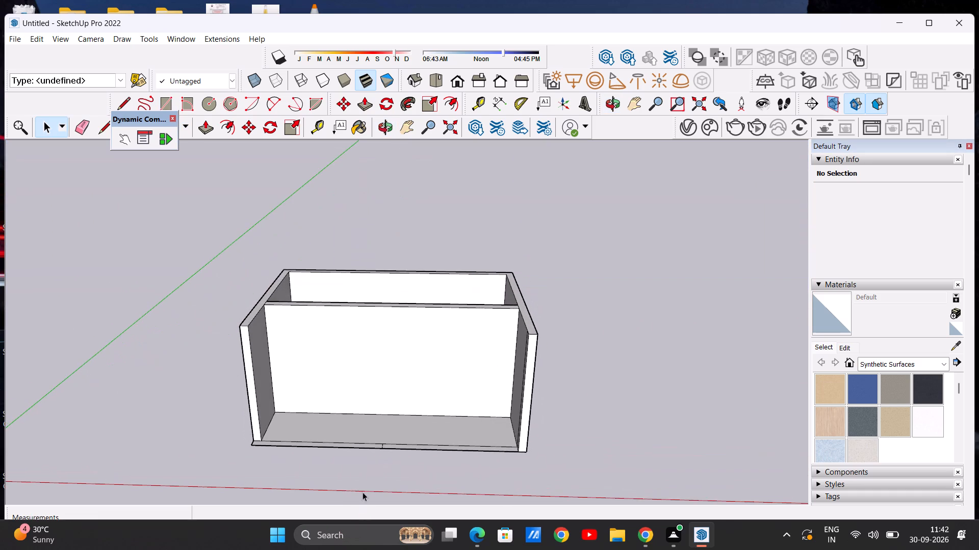
Push/Pull the left half of the front wall strip up about 12' 10 7/16".
scroll(376, 445, "up", 6)
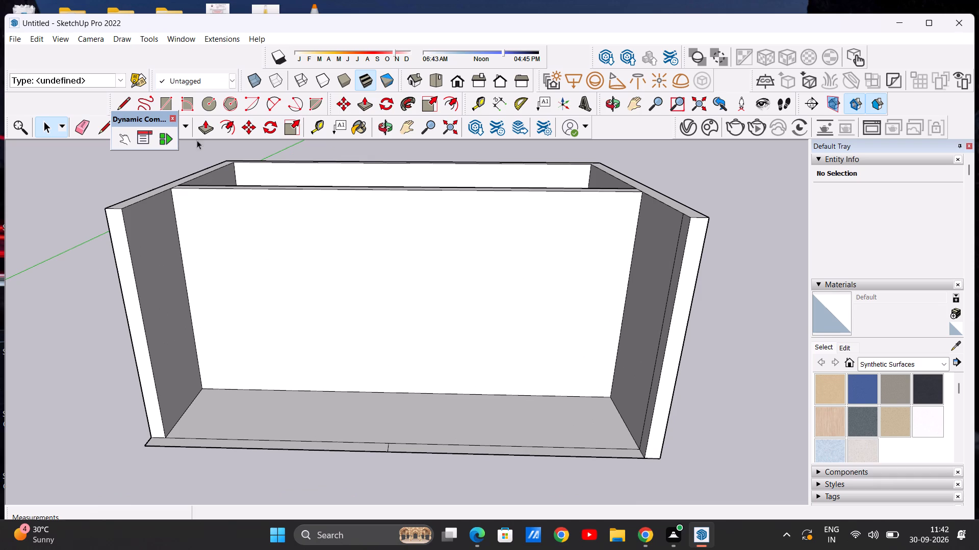
left_click(204, 123)
scroll(370, 445, "up", 4)
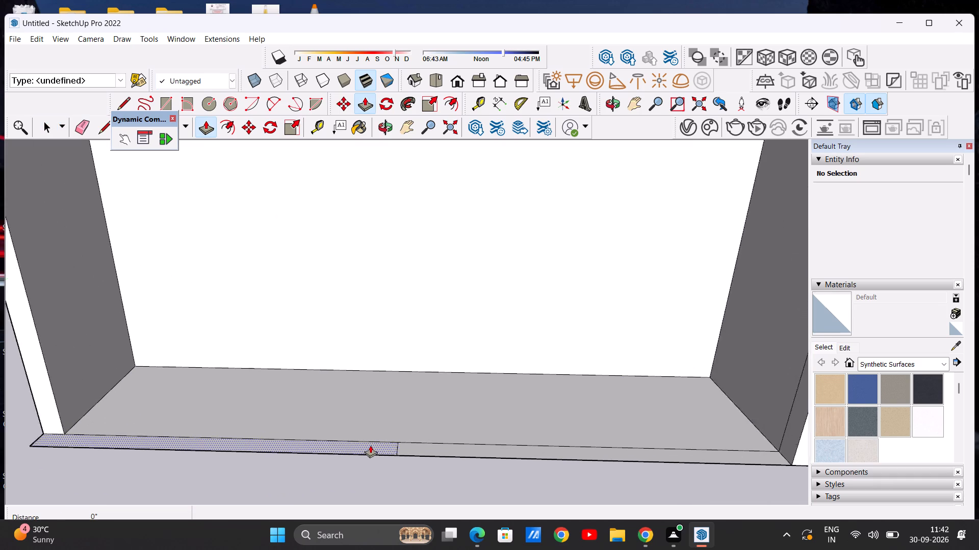
scroll(370, 445, "up", 2)
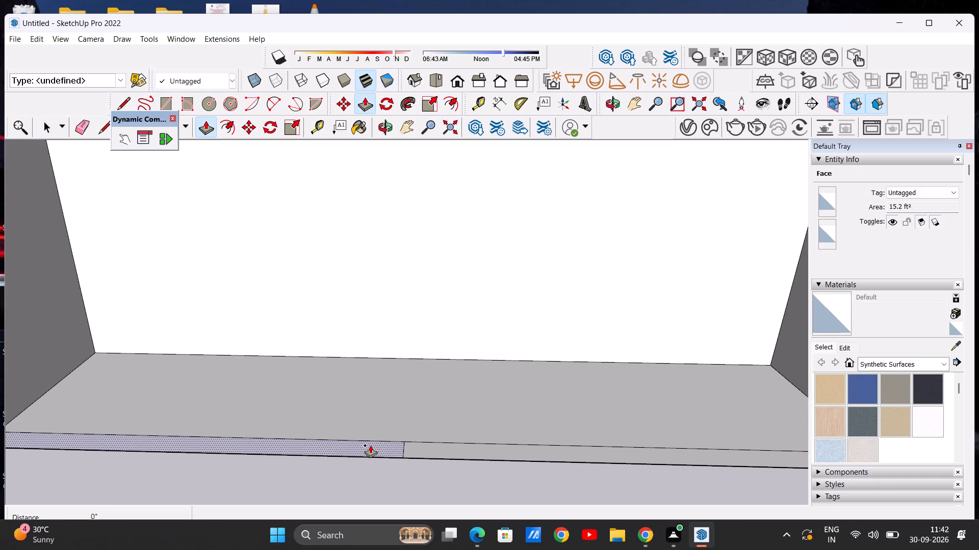
left_click(370, 445)
scroll(391, 352, "down", 12)
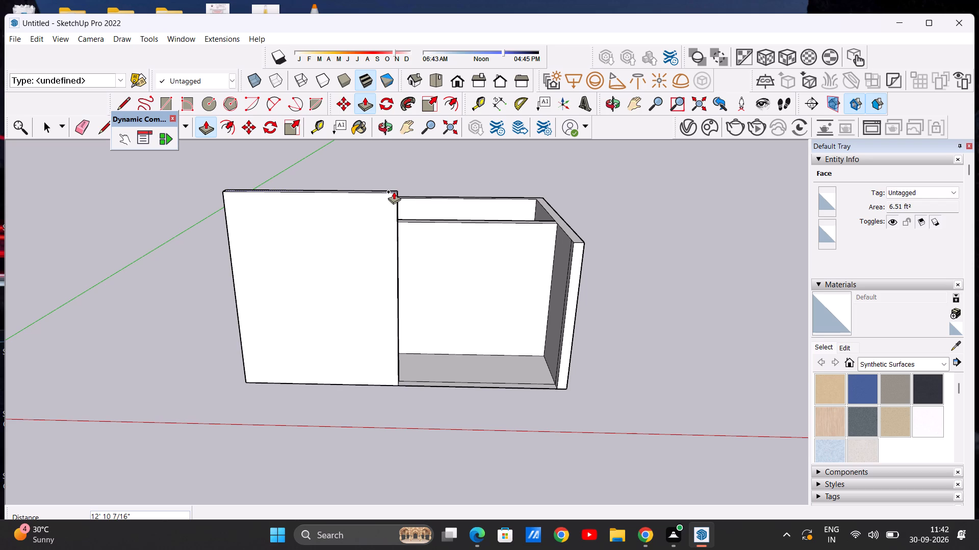
left_click(394, 191)
key("space")
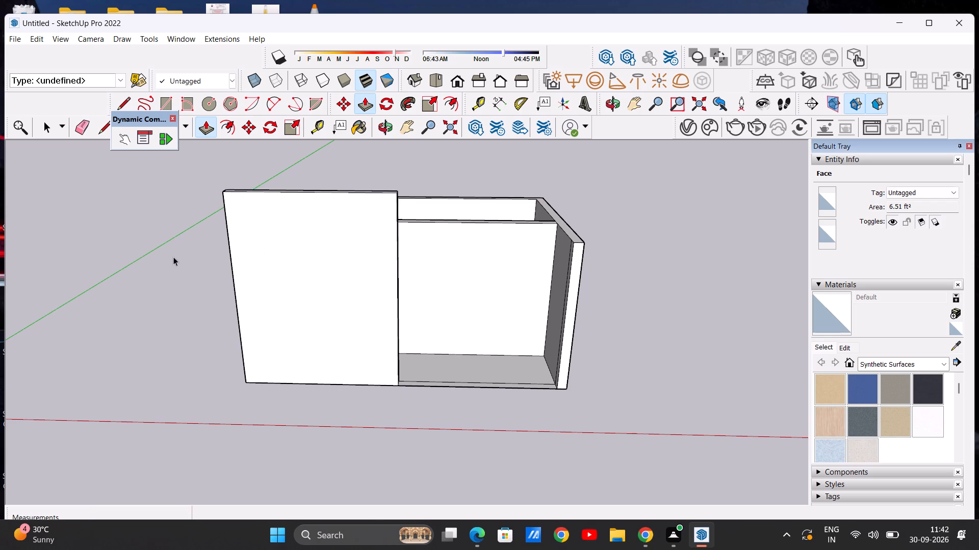
middle_click_drag(187, 289, 487, 262)
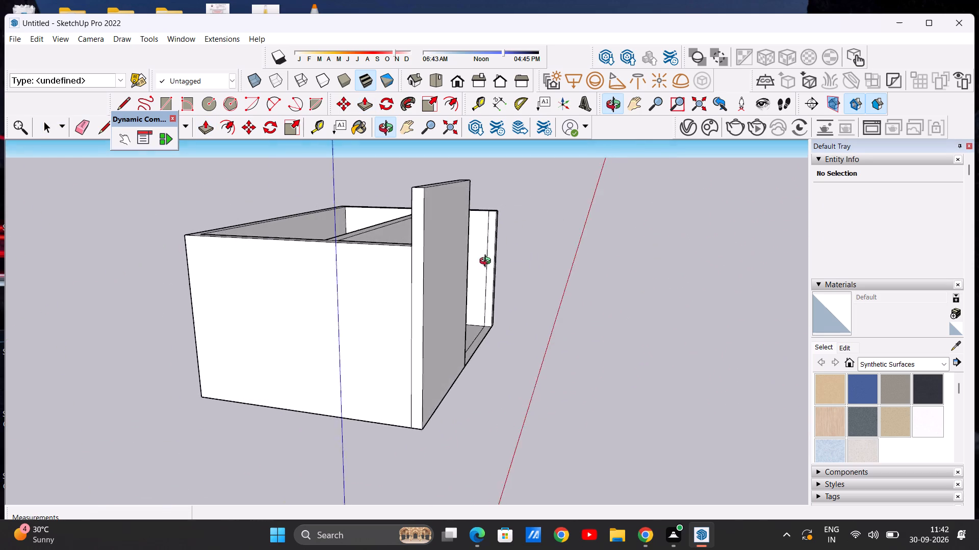
Examine the raised front wall section and the open front room, including from the straight front view.
middle_click_drag(487, 262, 204, 268)
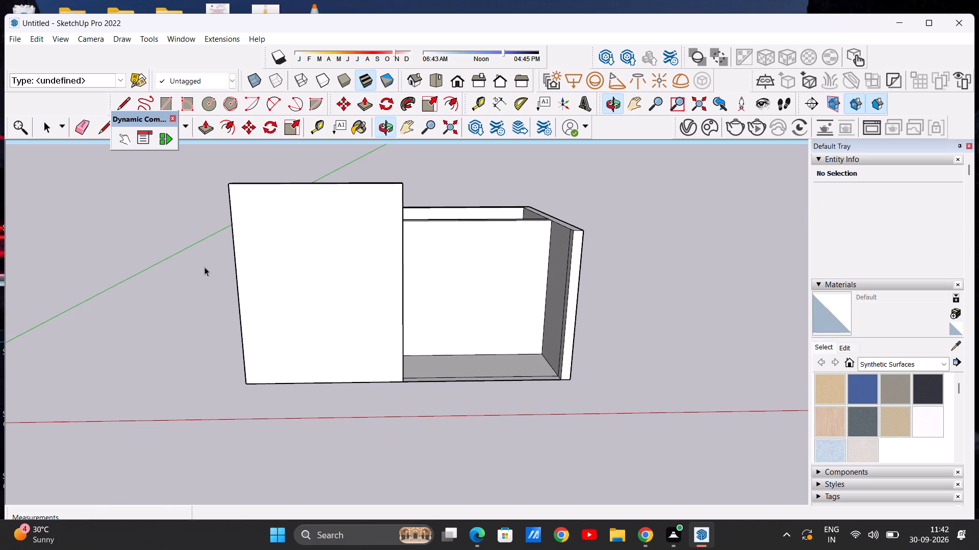
scroll(445, 273, "up", 2)
scroll(338, 281, "down", 1)
middle_click_drag(362, 319, 356, 276)
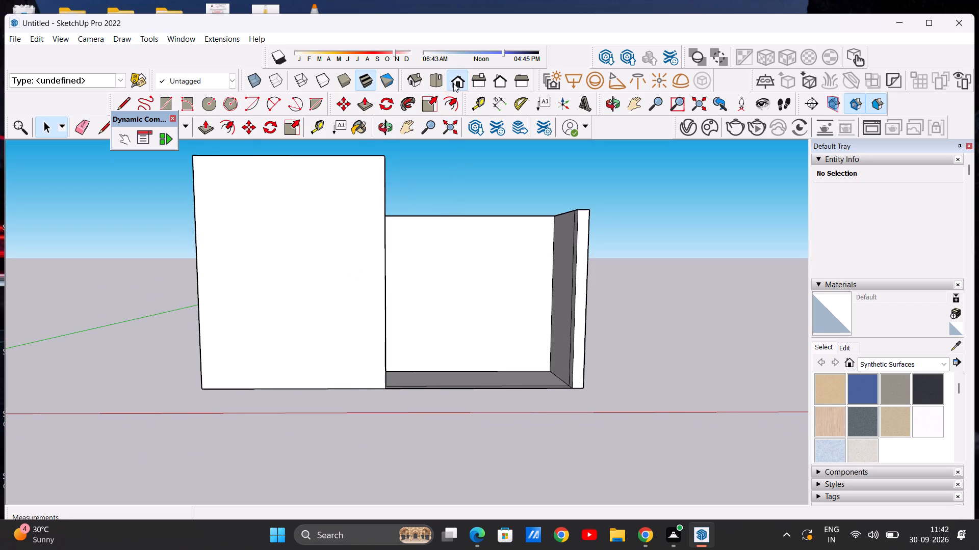
left_click(453, 83)
scroll(595, 348, "up", 2)
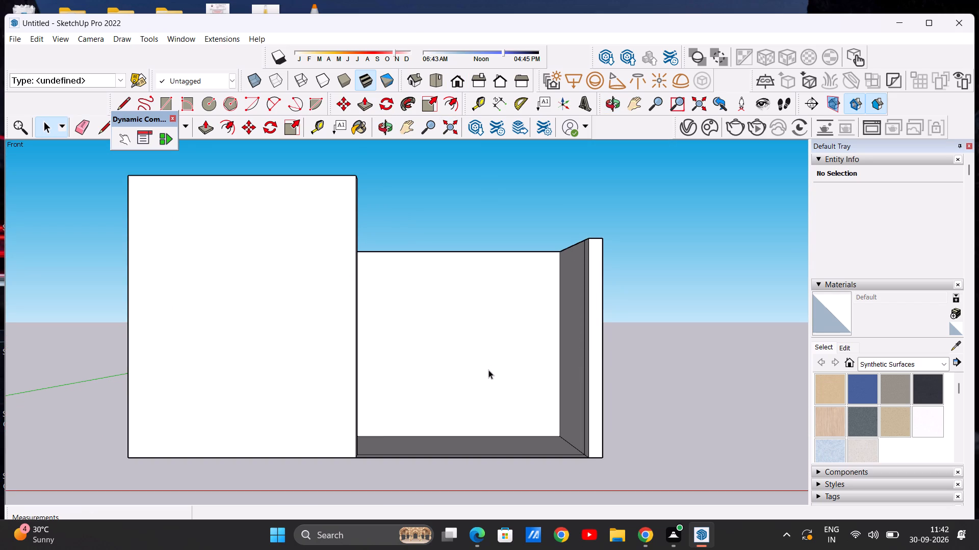
scroll(480, 368, "down", 3)
Draw a line about 4' 4 3/16" long across the front room's floor, from the front wall's inner end corner to the interior partition.
middle_click_drag(477, 371, 217, 463)
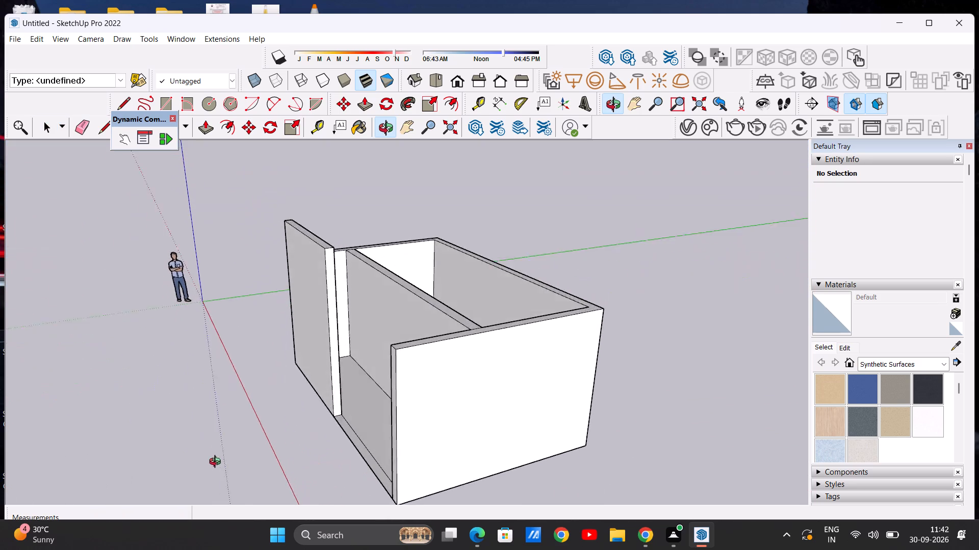
middle_click_drag(217, 463, 215, 484)
scroll(385, 356, "up", 4)
middle_click_drag(373, 379, 307, 429)
scroll(303, 412, "up", 3)
left_click(127, 103)
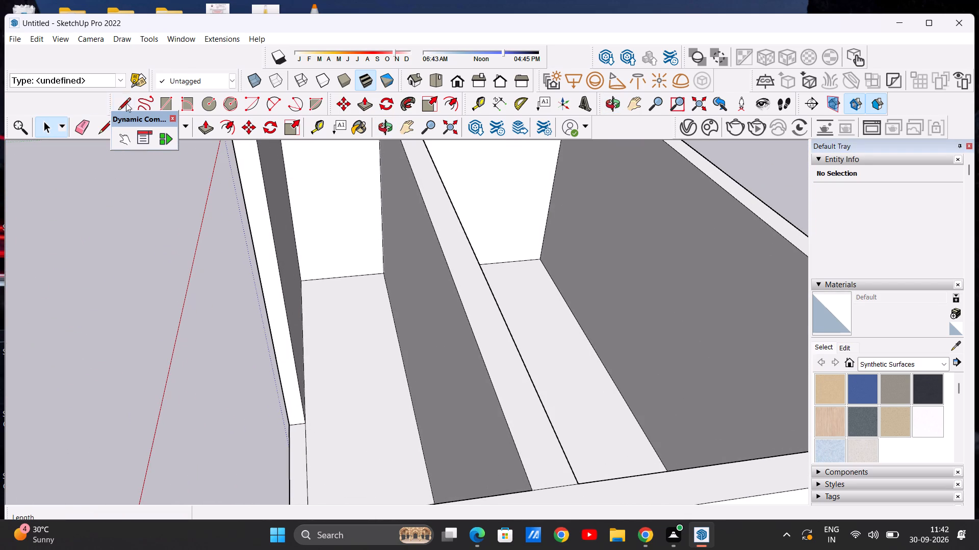
scroll(337, 435, "up", 10)
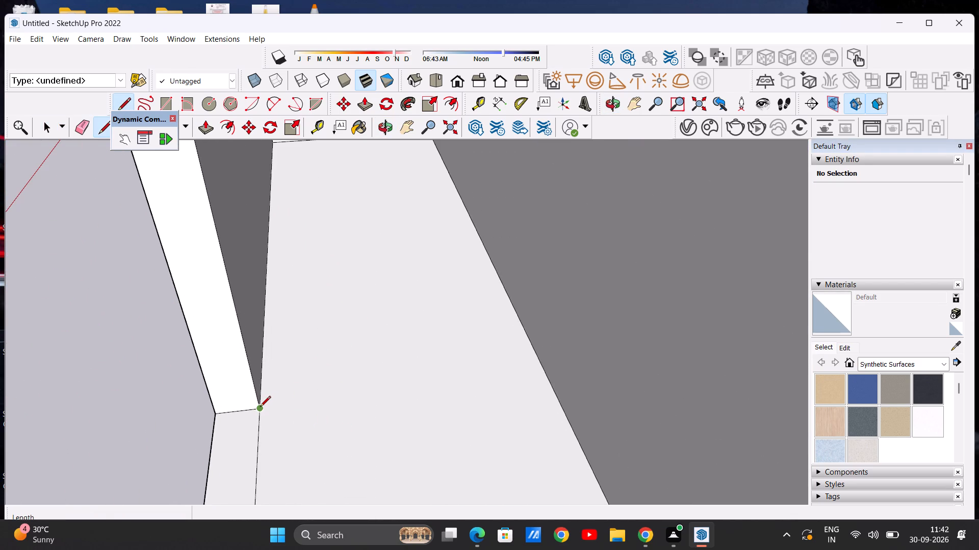
left_click(260, 407)
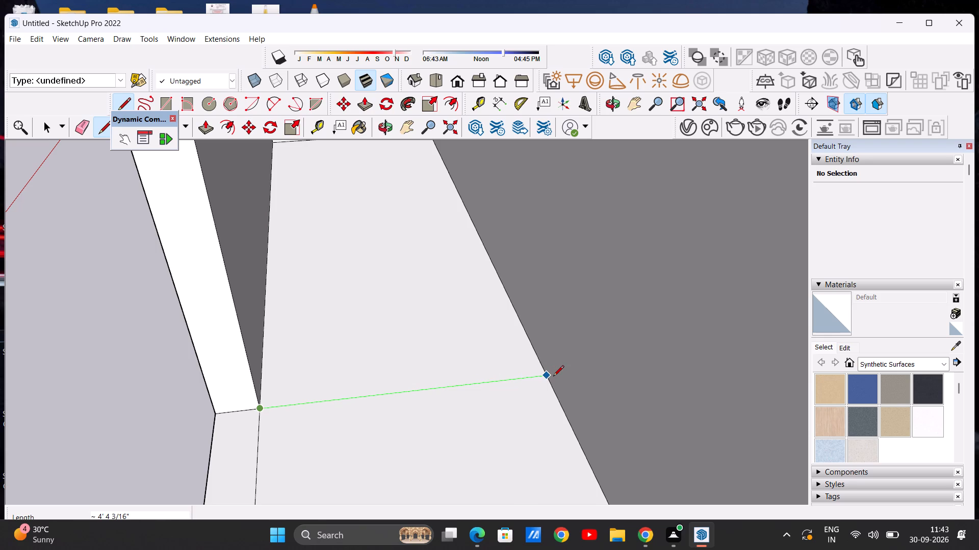
left_click(552, 376)
Draw a second line across the floor just behind the first, from the front wall to the partition, outlining a narrow cross-wall strip.
scroll(282, 368, "up", 3)
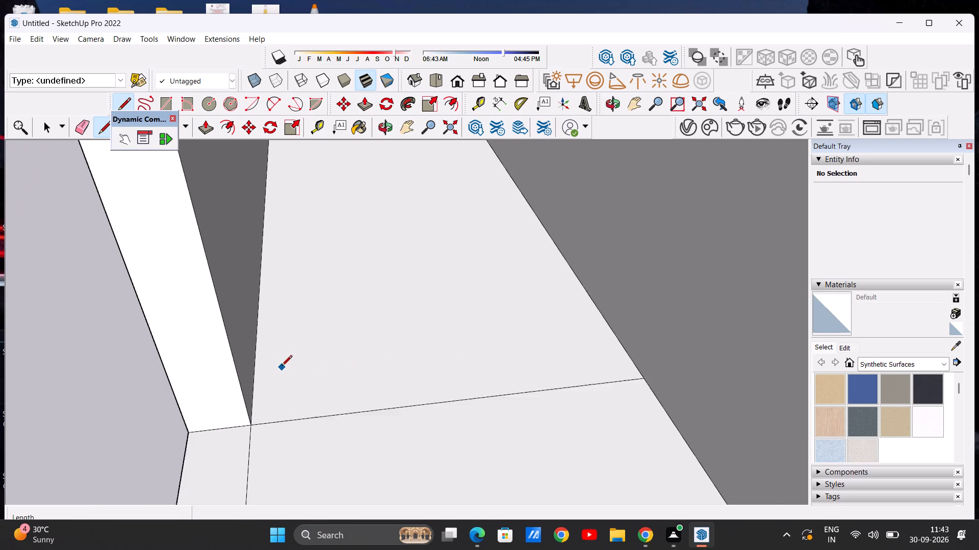
scroll(281, 367, "up", 3)
scroll(298, 383, "down", 5)
scroll(267, 382, "up", 6)
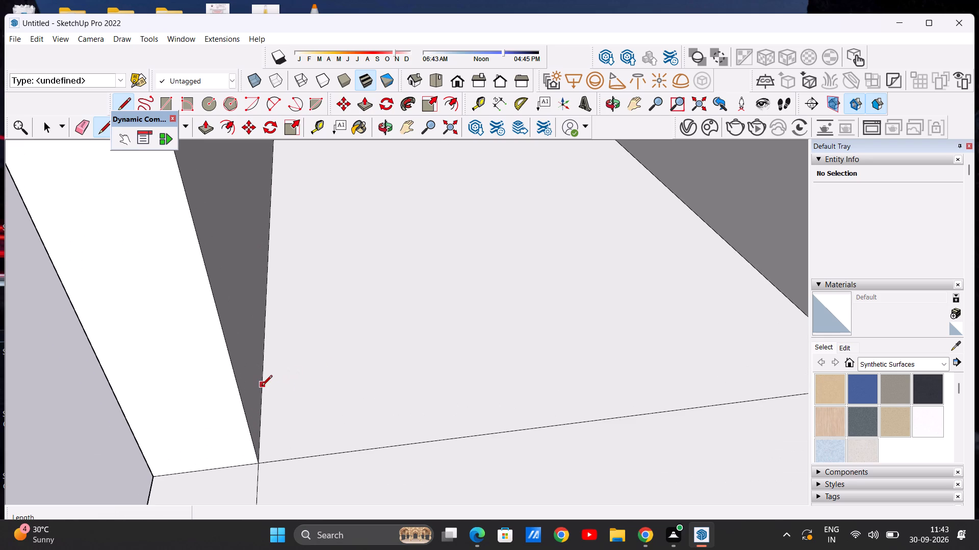
left_click(262, 389)
scroll(450, 356, "down", 10)
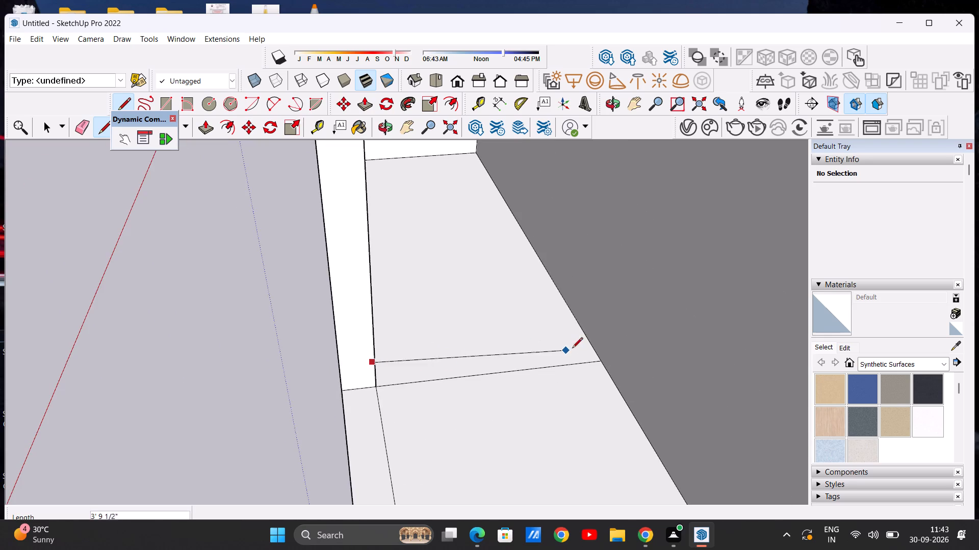
scroll(590, 339, "up", 6)
left_click(584, 342)
key("space")
Push/Pull the narrow cross-wall strip up 10' to match the height of the interior partition.
scroll(552, 384, "down", 5)
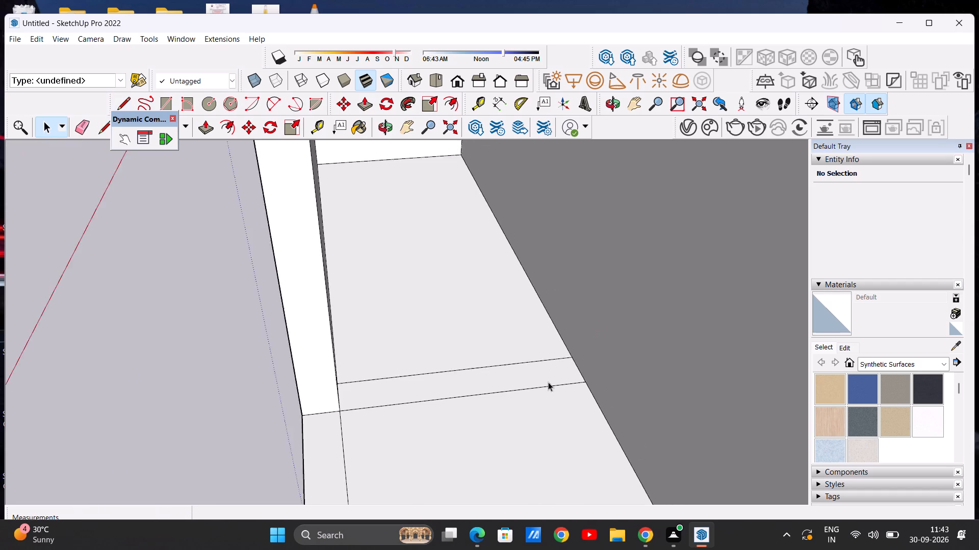
scroll(548, 382, "down", 8)
left_click(359, 104)
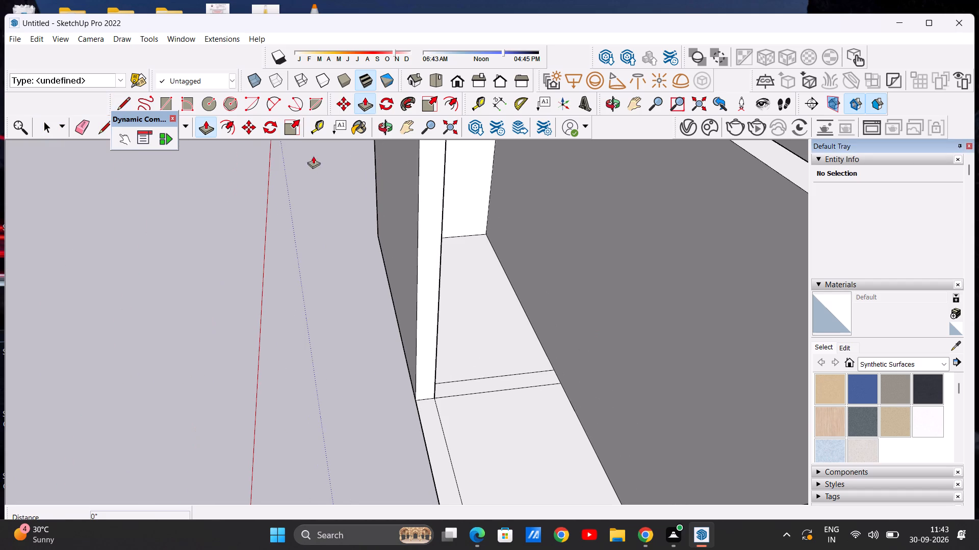
scroll(205, 303, "down", 8)
scroll(323, 300, "up", 6)
scroll(347, 367, "up", 4)
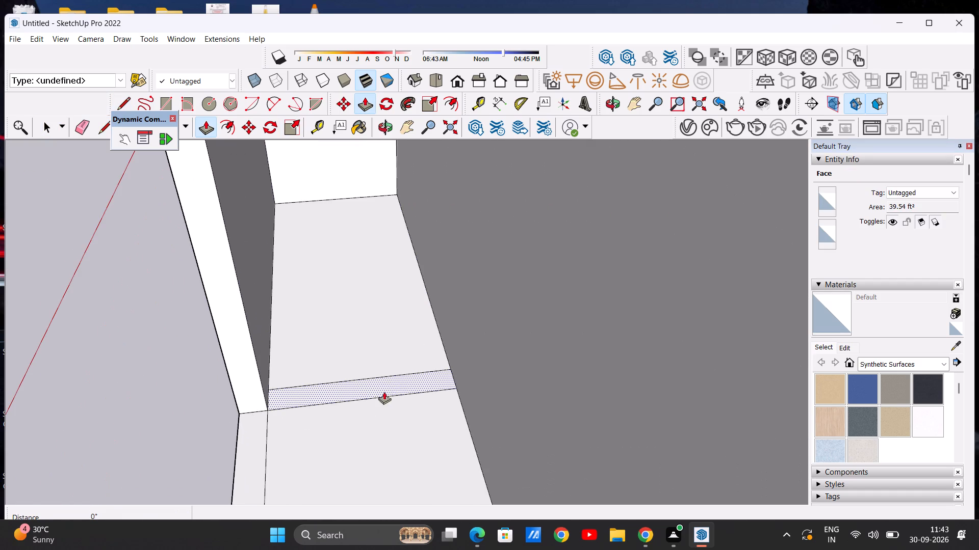
left_click(395, 382)
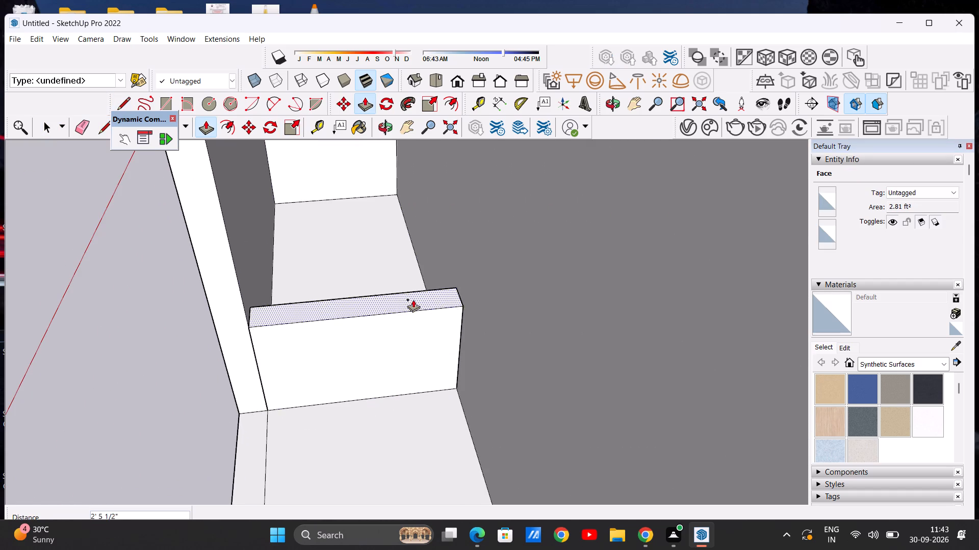
scroll(396, 299, "down", 9)
scroll(397, 244, "down", 9)
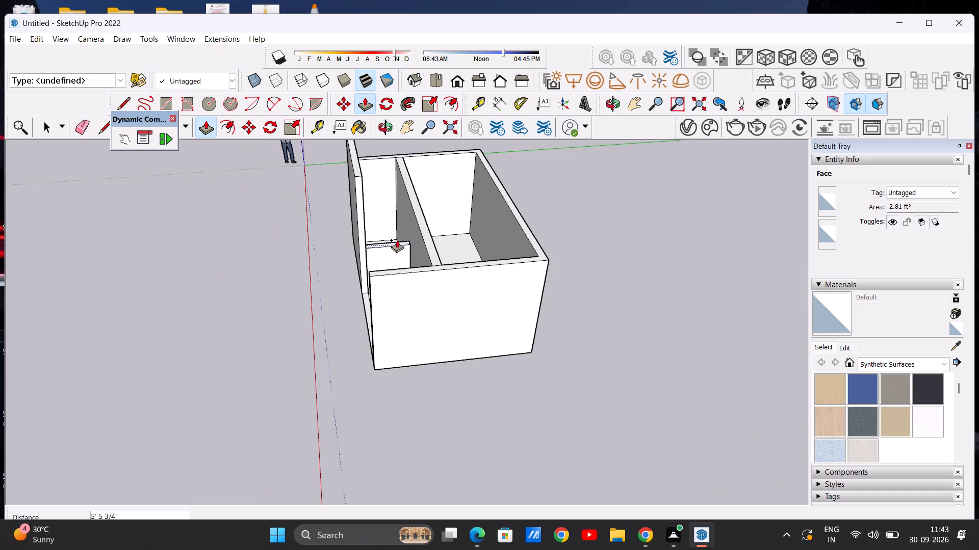
scroll(407, 177, "up", 10)
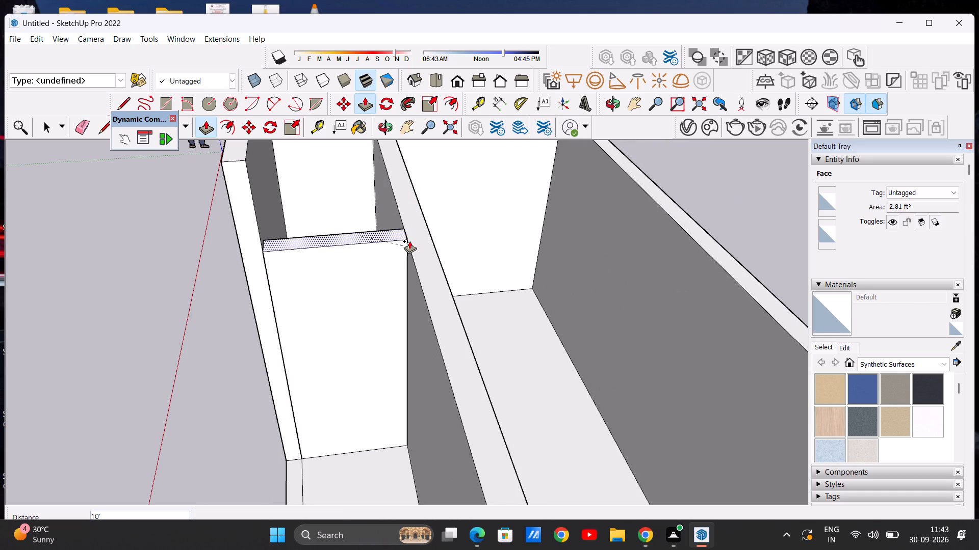
left_click(409, 242)
key("space")
Draw a rectangle about 7' 5 7/8" high by 4' 7 9/16" wide on the partition face seen through the open front.
scroll(350, 278, "down", 10)
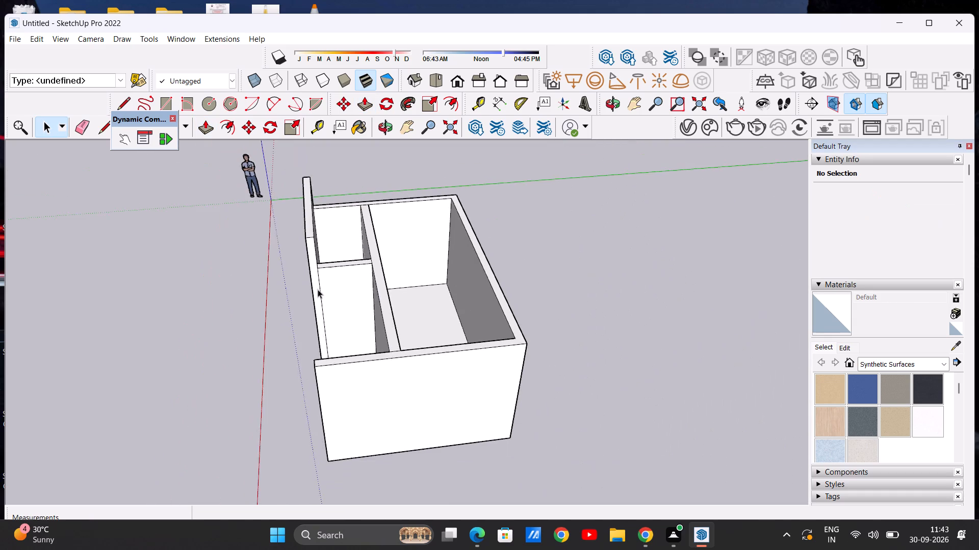
middle_click_drag(316, 295, 599, 181)
scroll(590, 193, "down", 1)
middle_click_drag(339, 391, 385, 389)
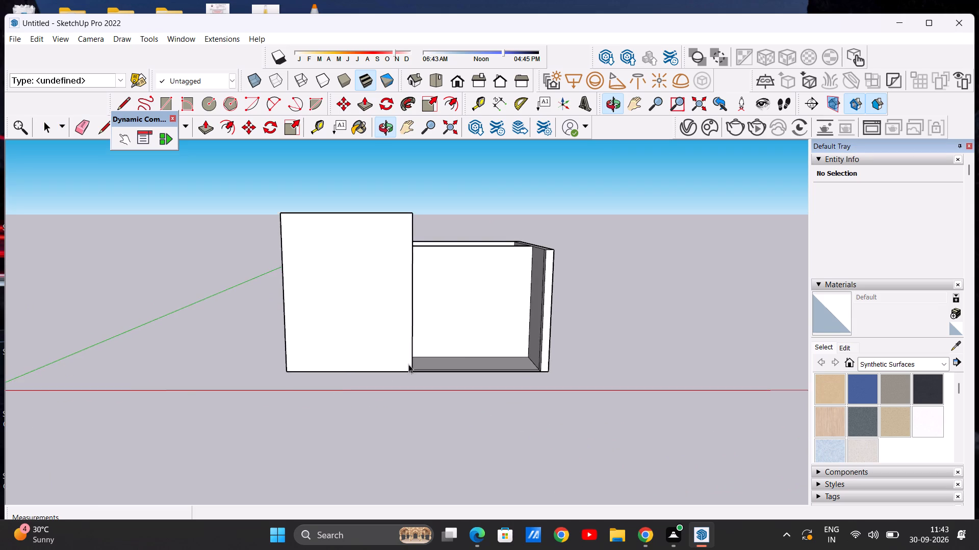
middle_click_drag(478, 350, 441, 356)
scroll(500, 317, "up", 3)
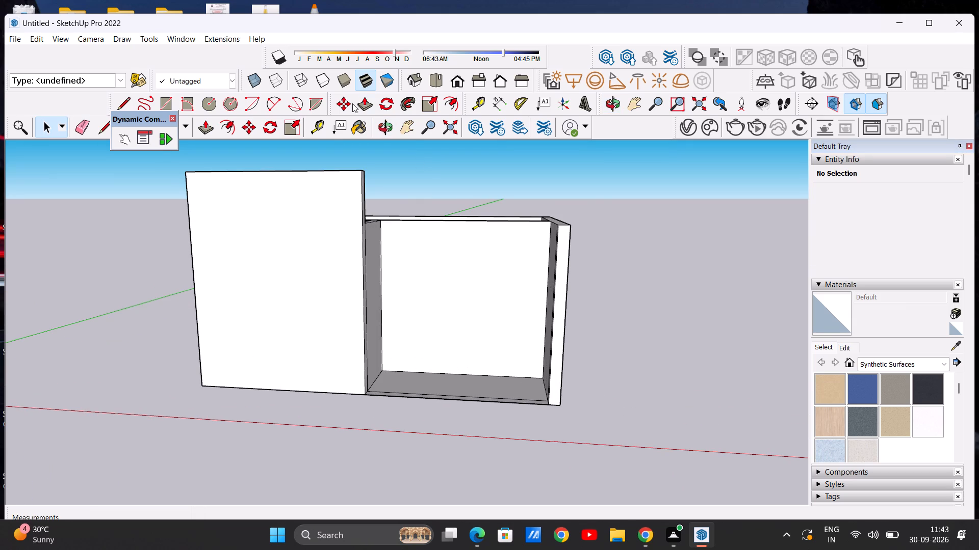
left_click(459, 81)
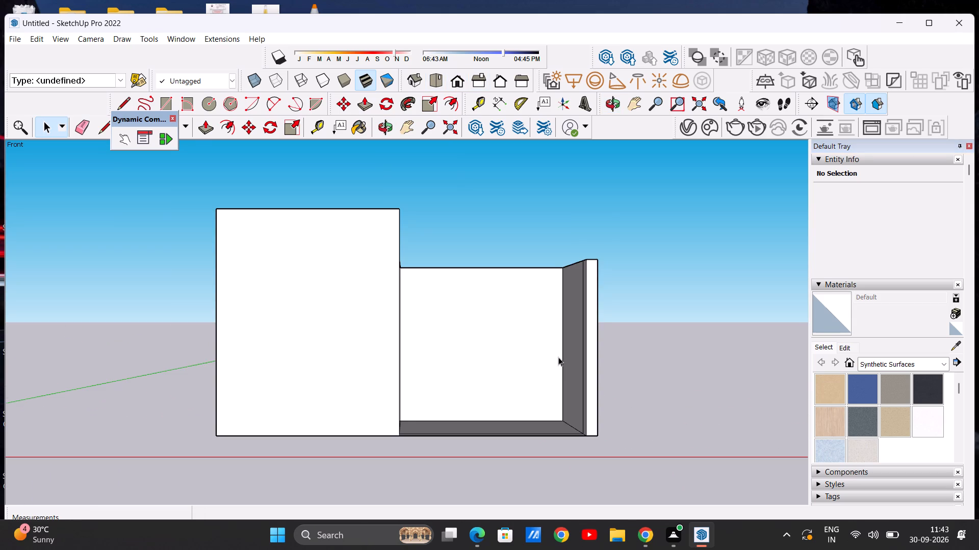
scroll(558, 357, "up", 5)
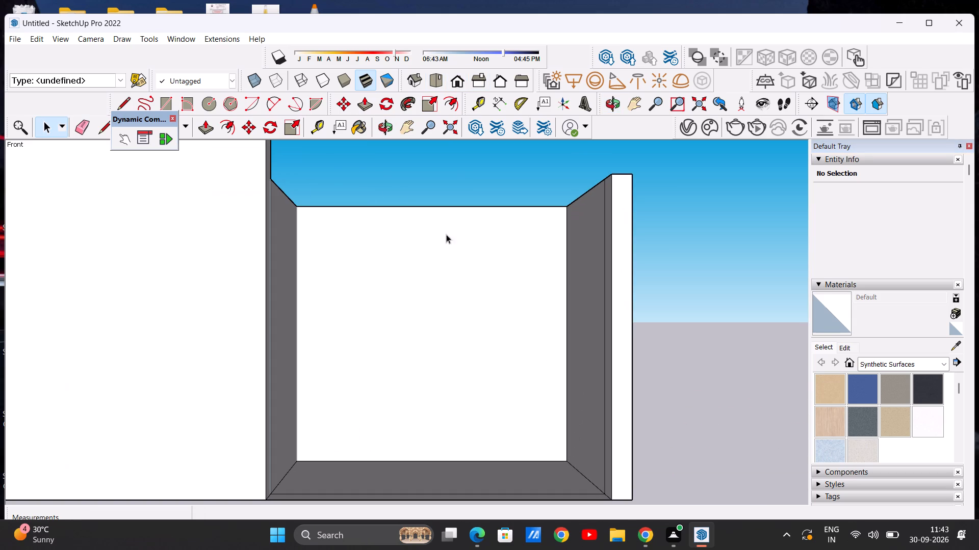
left_click(167, 102)
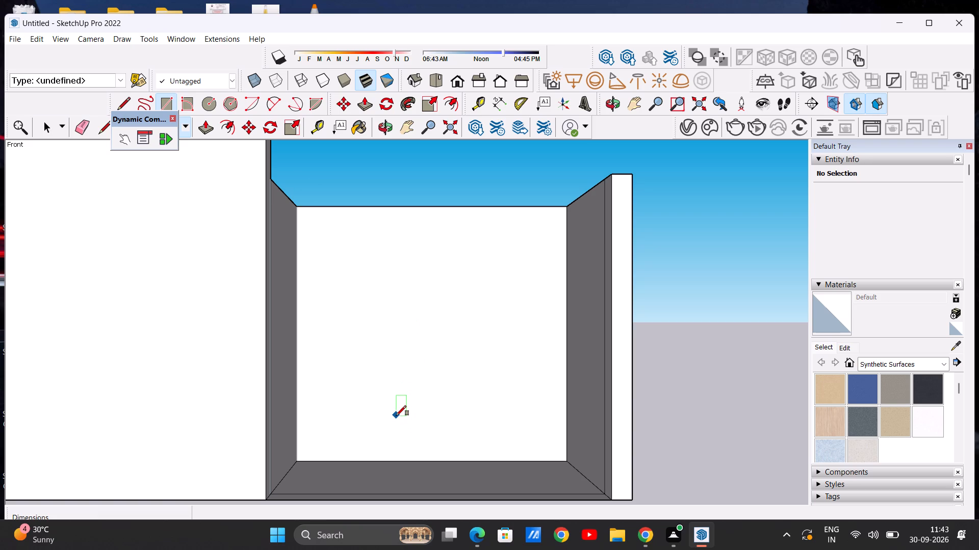
scroll(396, 416, "down", 6)
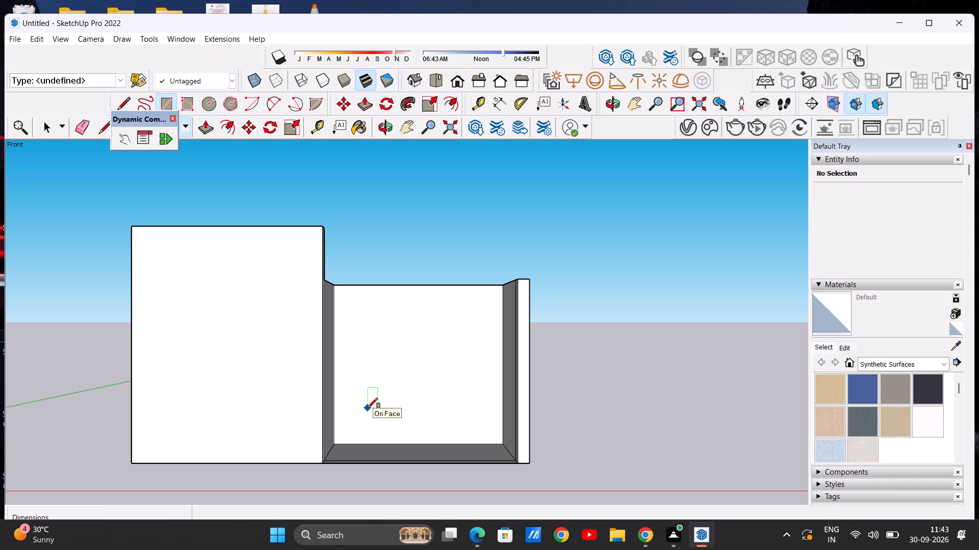
scroll(398, 387, "up", 5)
scroll(400, 393, "down", 2)
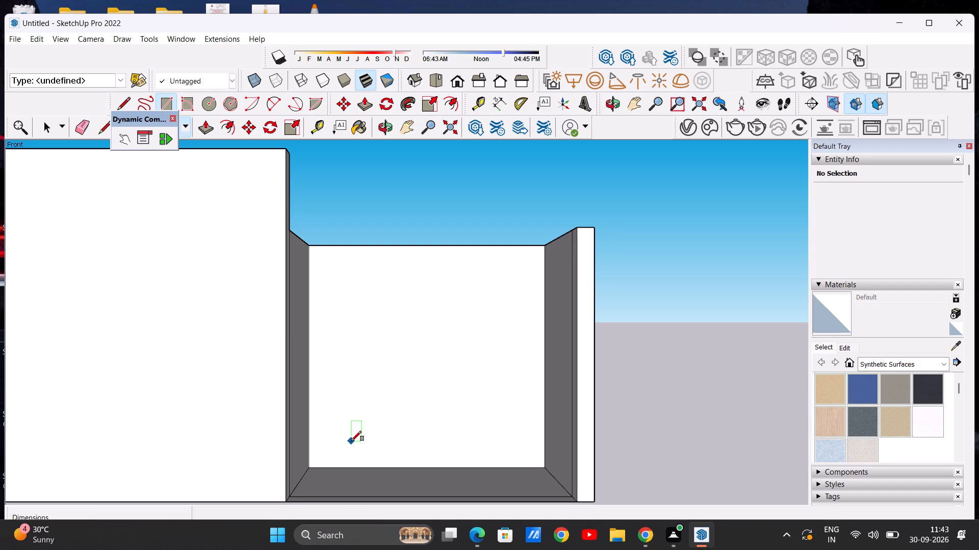
left_click(351, 441)
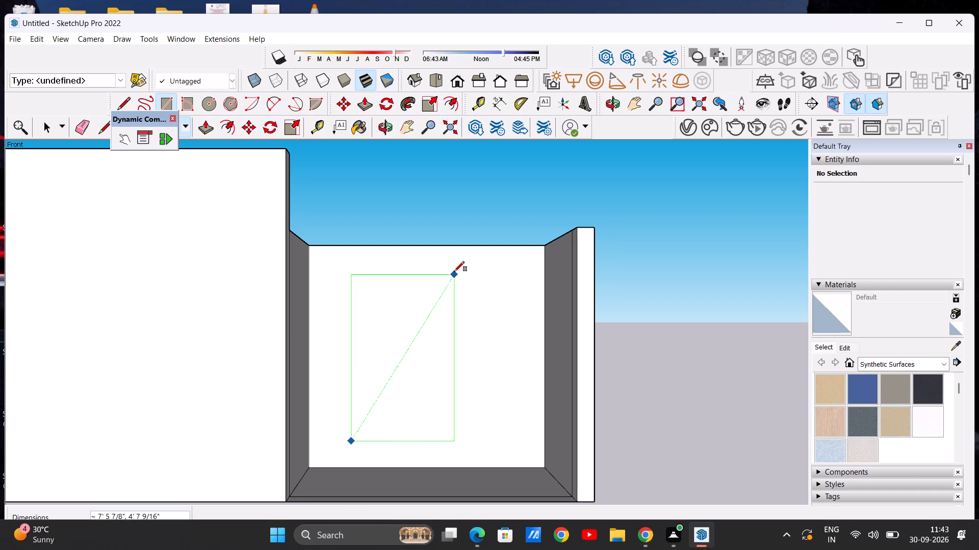
left_click(454, 271)
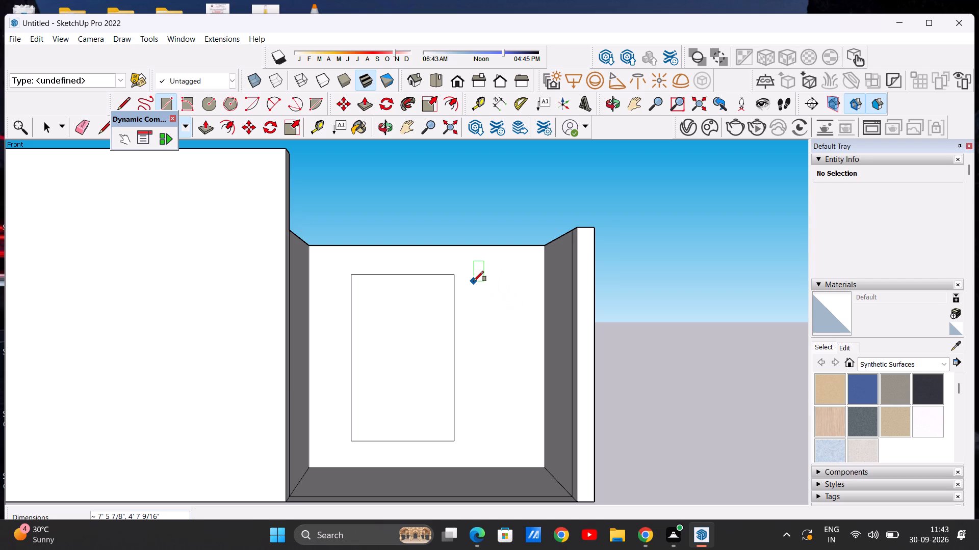
Draw a smaller rectangle about 5' 8" high by 2' 6 9/16" wide to the right of the first on the same partition face.
left_click(474, 281)
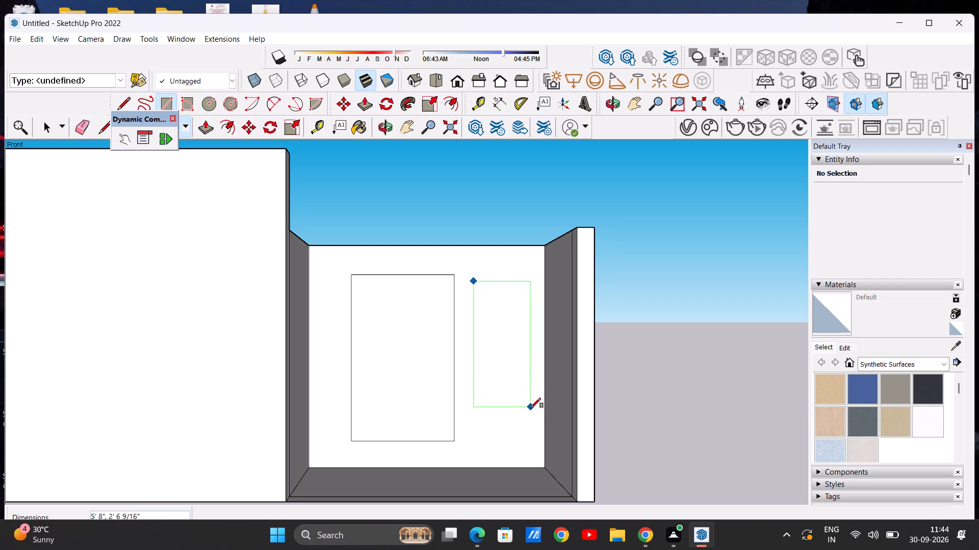
left_click(531, 408)
key("space")
scroll(428, 315, "down", 5)
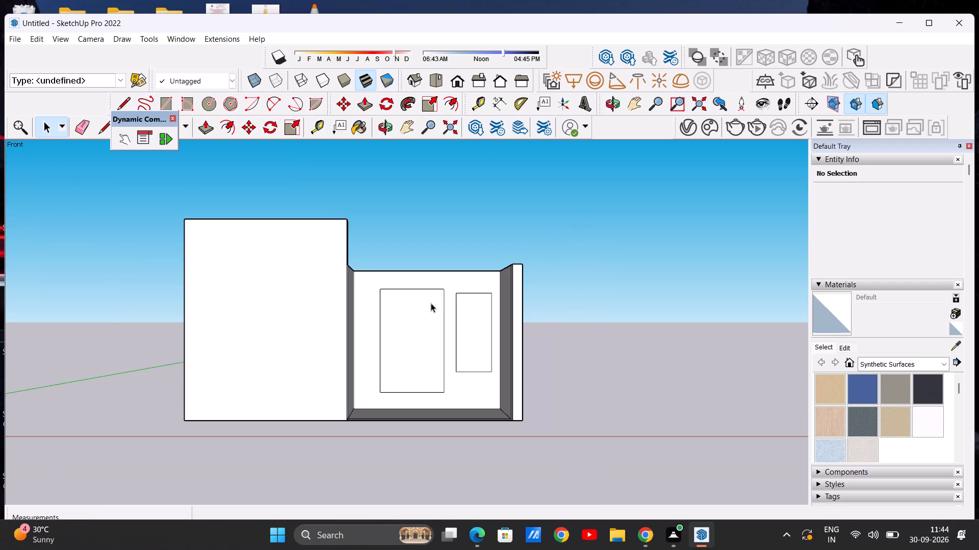
Push/Pull the larger rectangle about 9" through the partition to cut an opening.
middle_click_drag(441, 302, 234, 377)
scroll(394, 296, "up", 4)
middle_click_drag(396, 334, 360, 400)
scroll(379, 359, "down", 1)
scroll(401, 343, "up", 6)
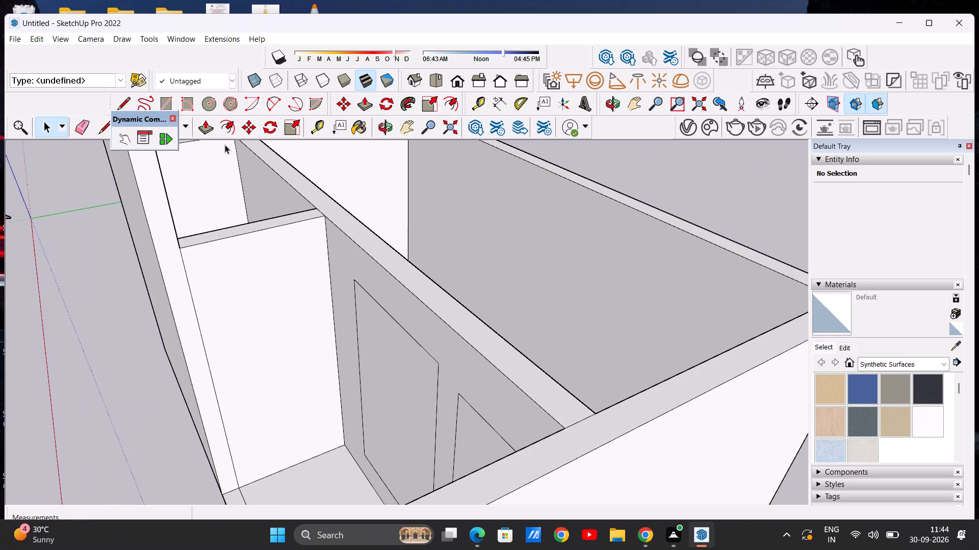
left_click(207, 132)
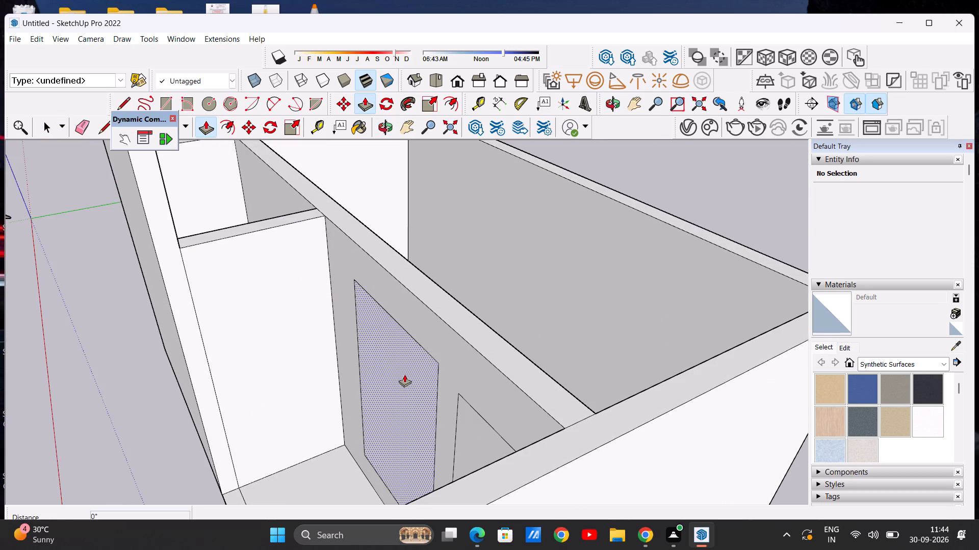
scroll(405, 375, "up", 5)
left_click(400, 364)
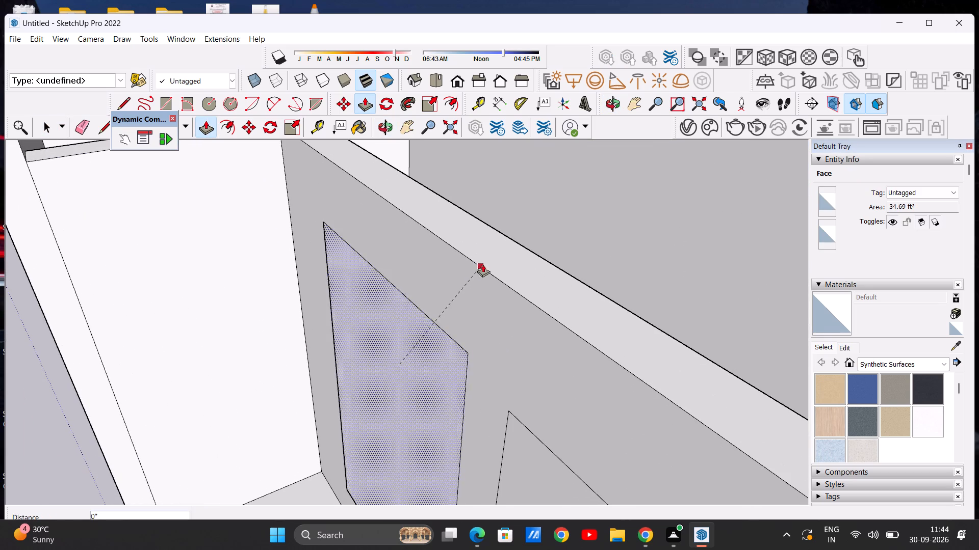
left_click(504, 232)
scroll(397, 313, "down", 10)
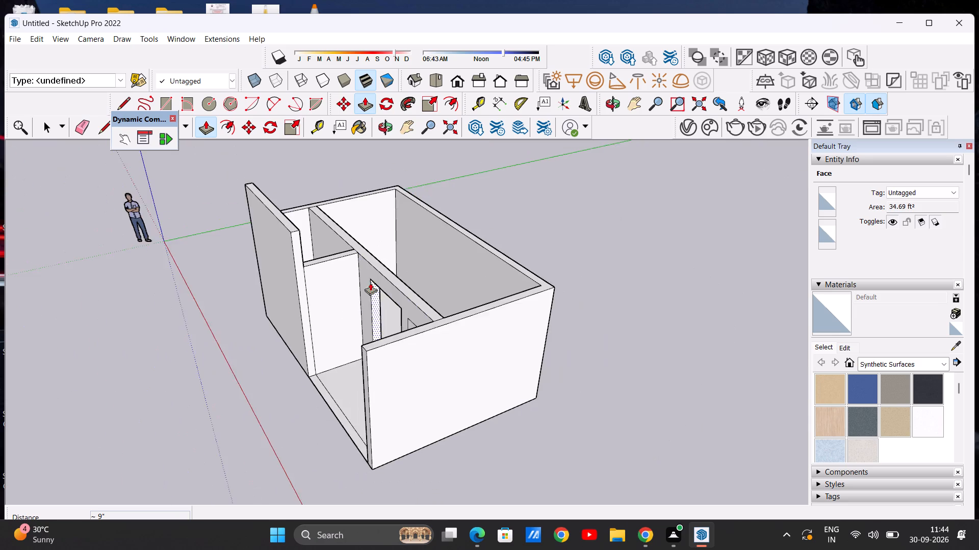
Push/Pull the smaller rectangle through the partition's full thickness to cut the second opening.
middle_click_drag(372, 296, 413, 327)
scroll(425, 346, "up", 11)
left_click(433, 348)
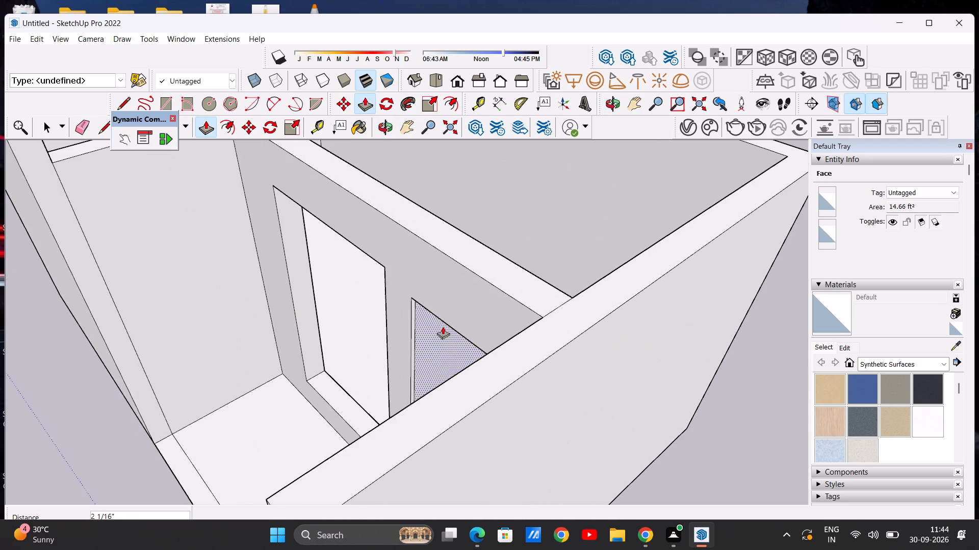
left_click(494, 251)
key("space")
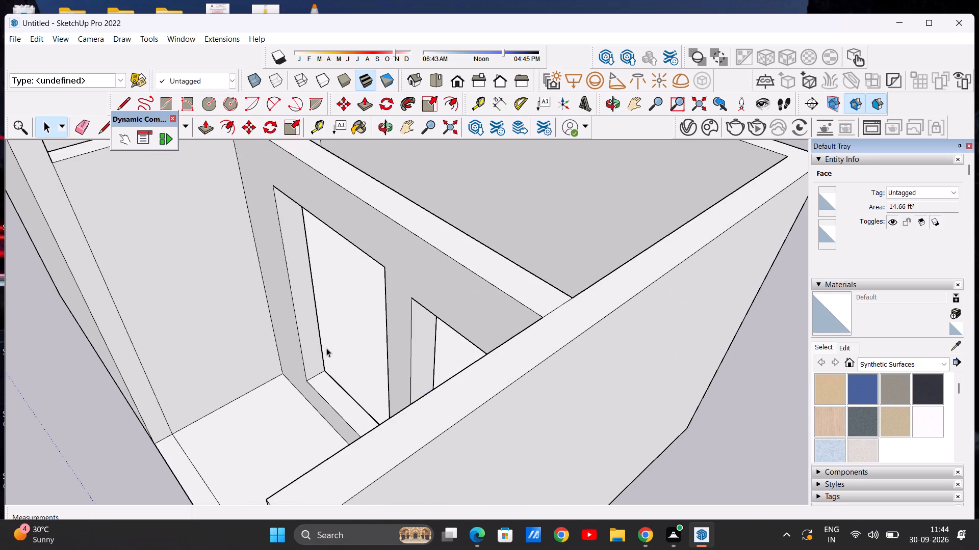
scroll(320, 314, "down", 8)
middle_click_drag(305, 322, 525, 194)
scroll(439, 283, "up", 3)
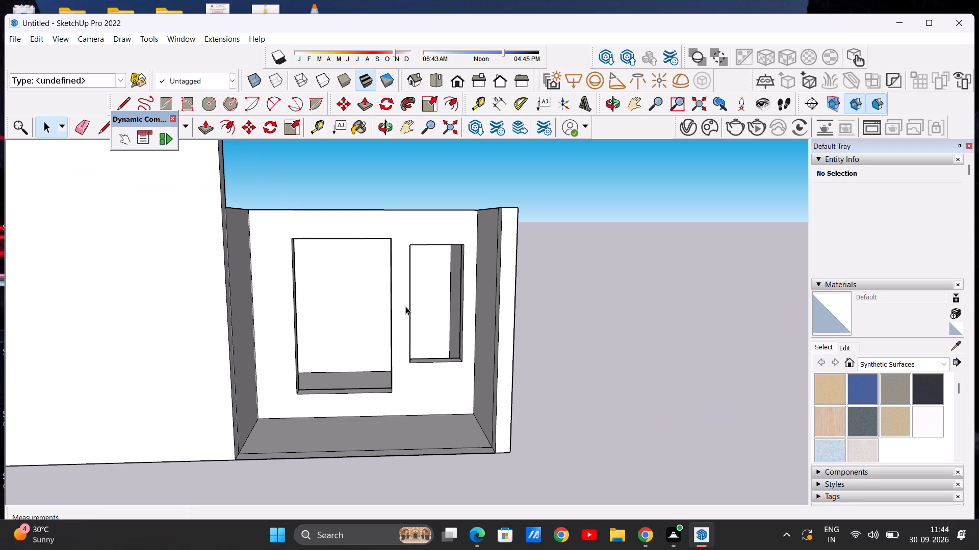
Draw lines along the top edges of the larger and smaller partition openings to close both with faces.
scroll(410, 378, "up", 2)
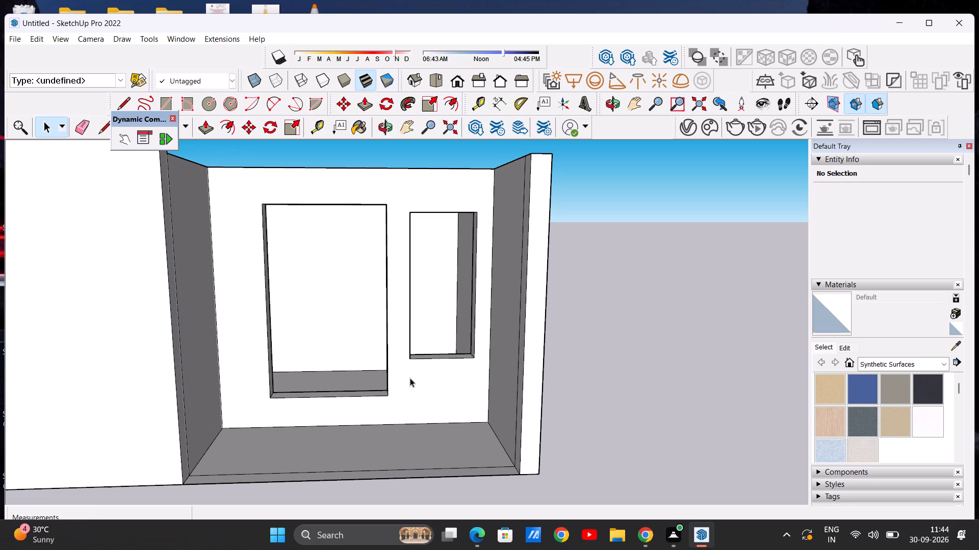
left_click(119, 98)
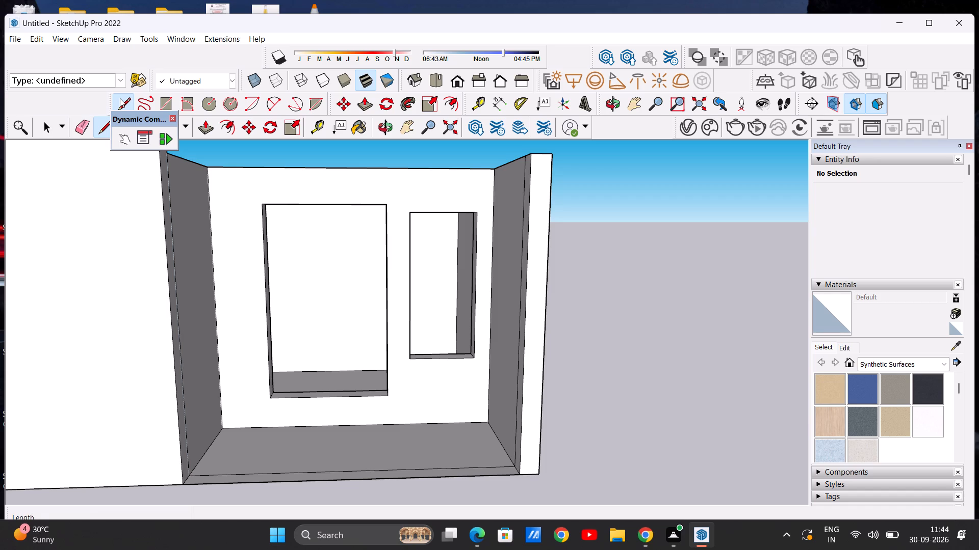
left_click(263, 204)
left_click(387, 208)
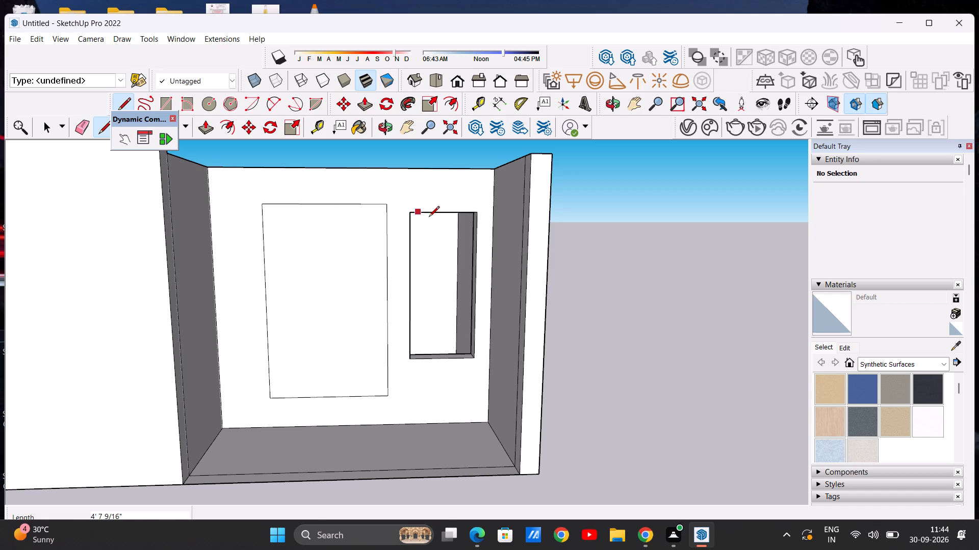
left_click(412, 215)
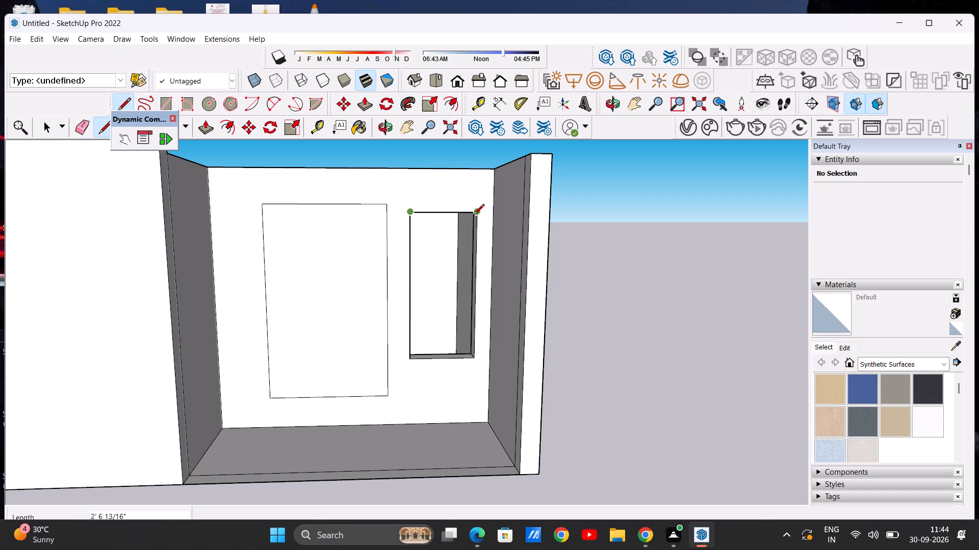
left_click(474, 215)
key("space")
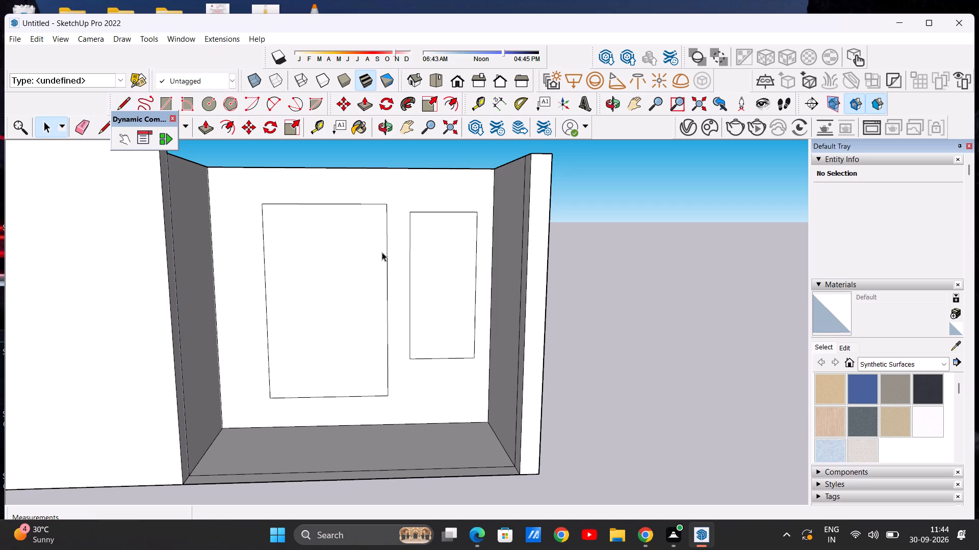
Offset the larger panel's outline inward by about 3 1/2" to form a door frame border.
scroll(381, 248, "down", 2)
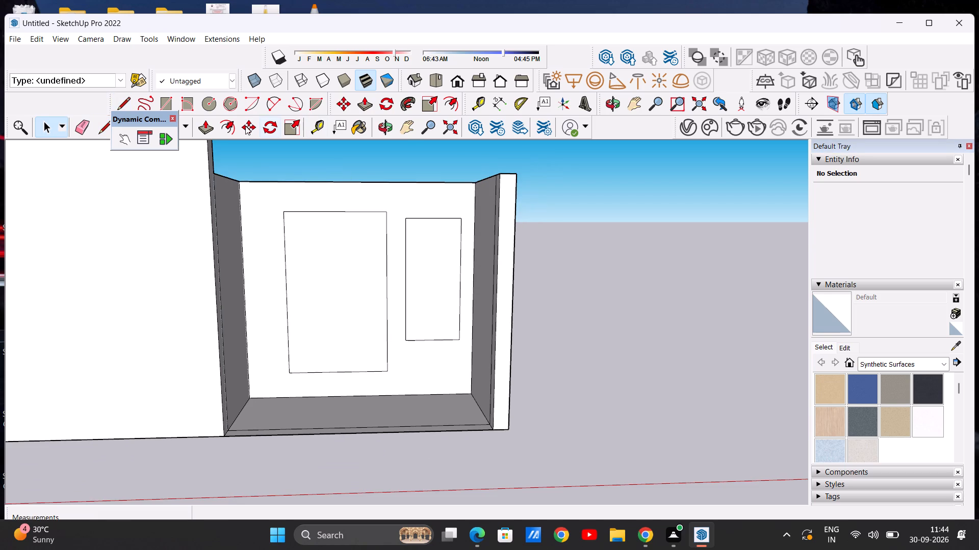
left_click(225, 127)
left_click(334, 220)
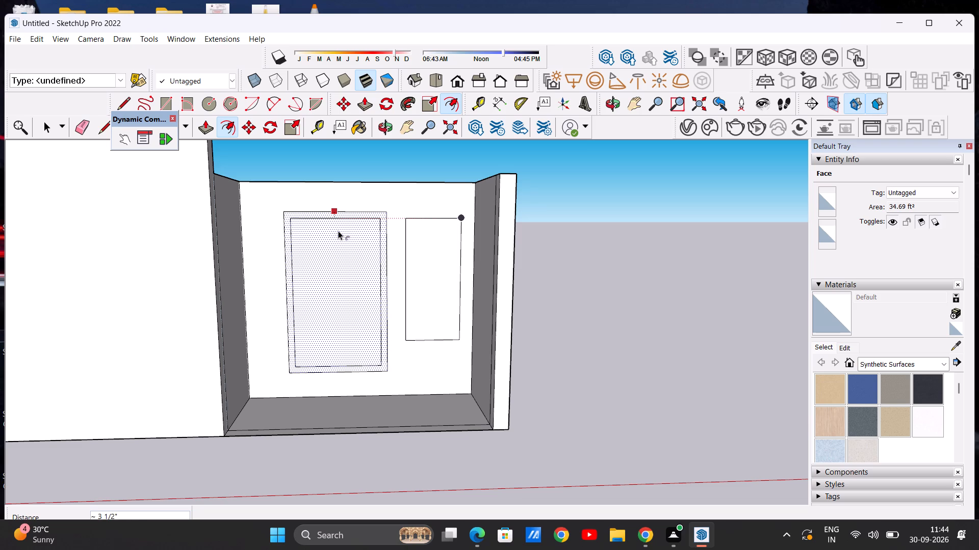
left_click(338, 231)
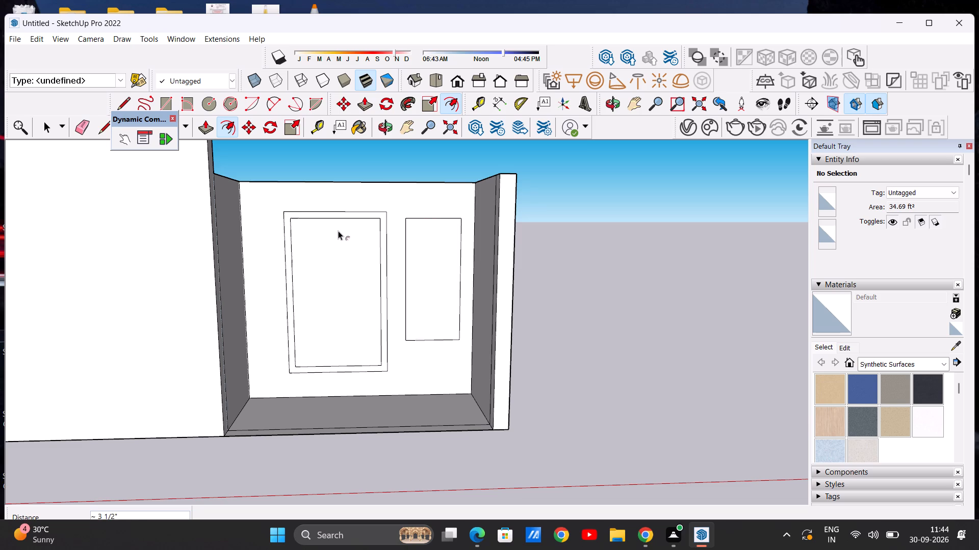
scroll(342, 230, "down", 4)
scroll(305, 233, "up", 5)
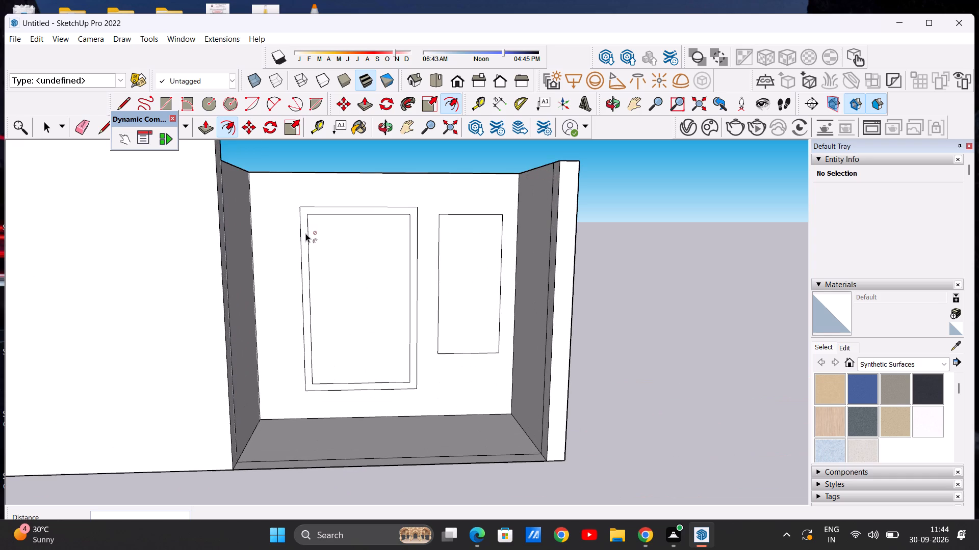
key("space")
key("space")
key("space")
key("space")
key("space")
key("space")
key("space")
key("space")
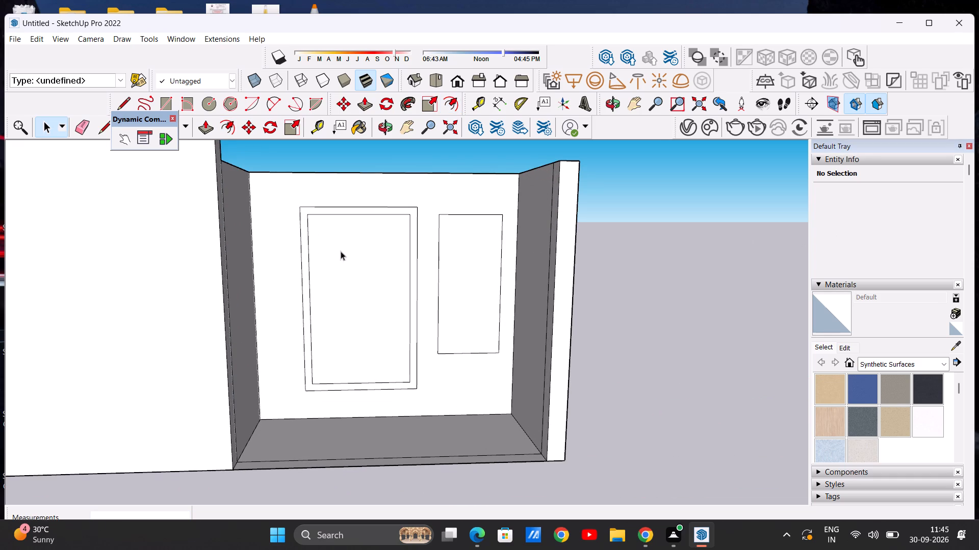
Draw a narrow vertical handle rectangle about 2' 8 3/8" high by 2 3/8" wide near the door panel's left inner edge.
scroll(315, 248, "up", 3)
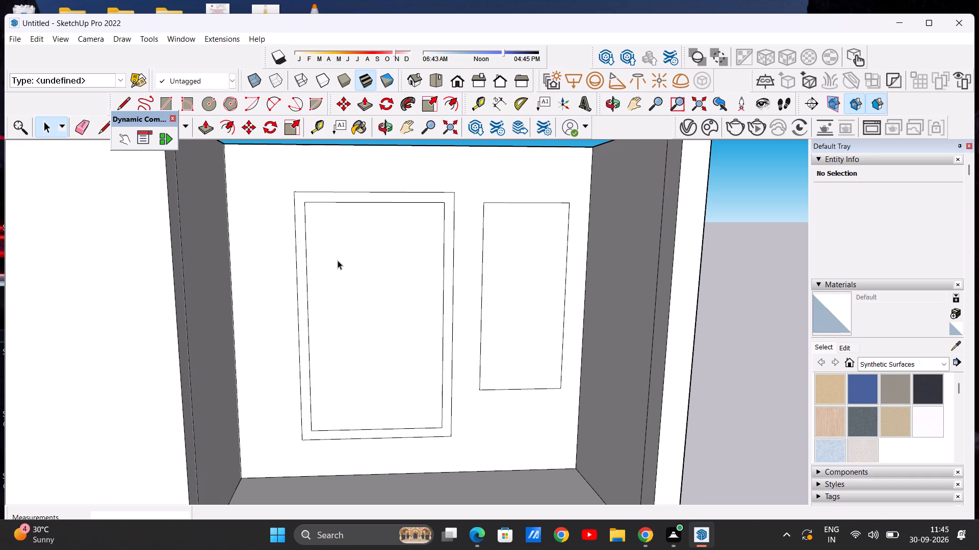
scroll(383, 297, "down", 8)
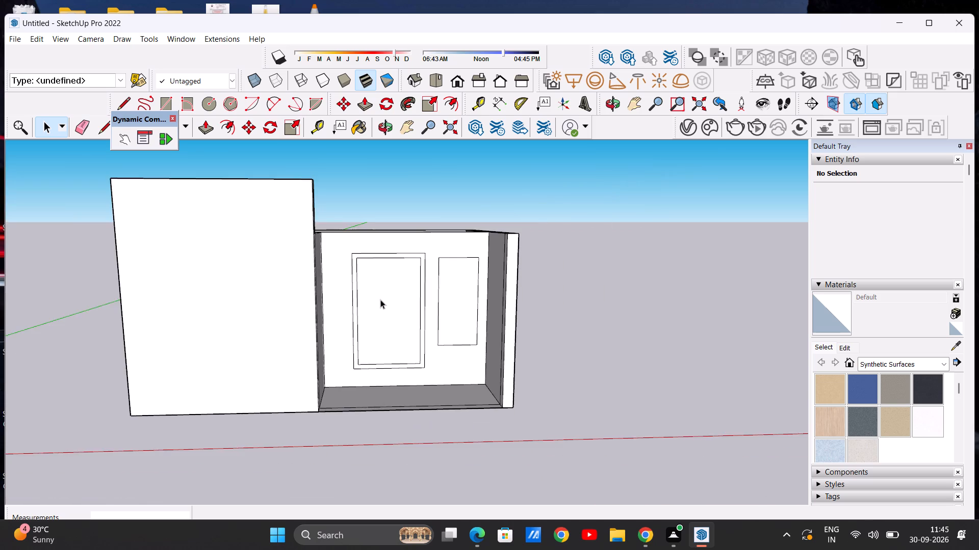
scroll(372, 299, "up", 4)
left_click(162, 103)
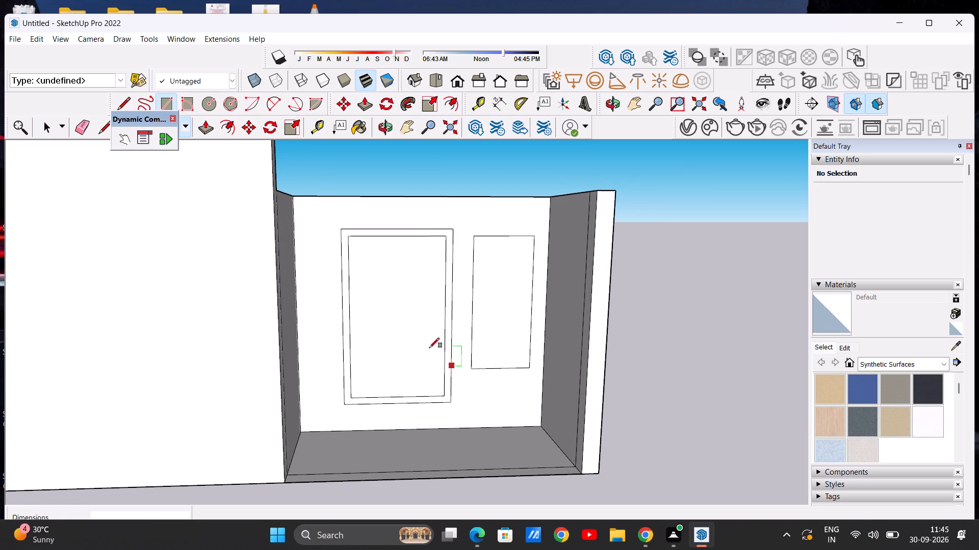
scroll(342, 300, "up", 6)
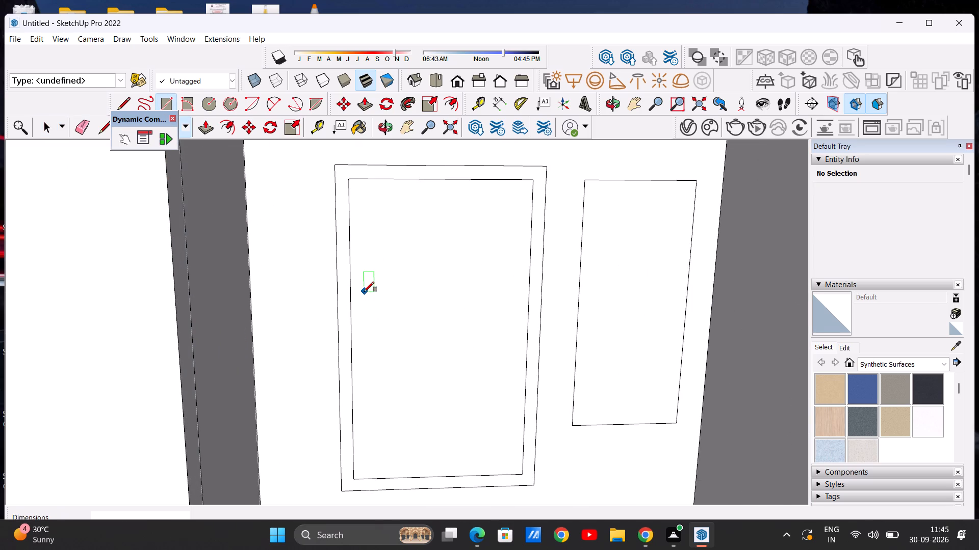
left_click(362, 287)
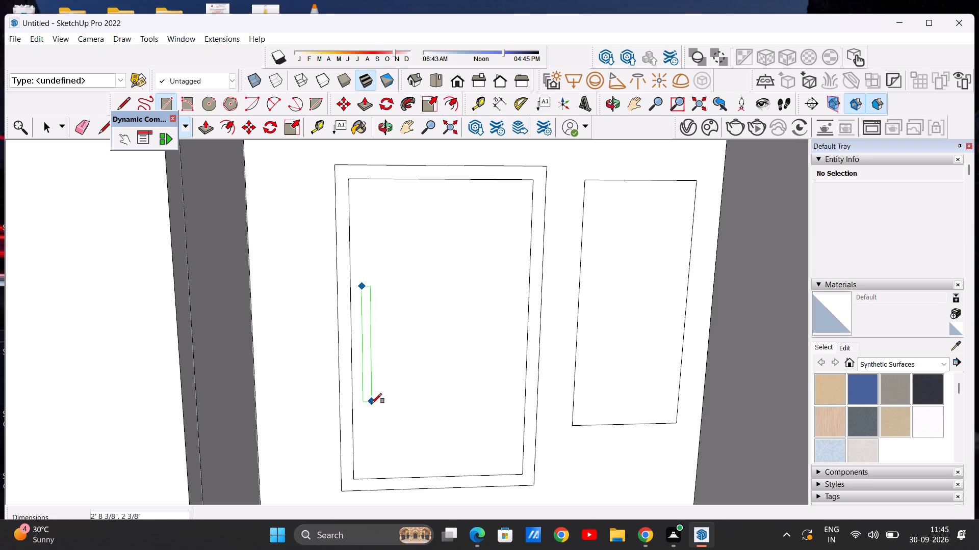
left_click(372, 403)
key("space")
Offset the smaller panel's outline inward by about 2 13/16" to form a window frame border.
scroll(374, 308, "down", 10)
scroll(356, 305, "up", 3)
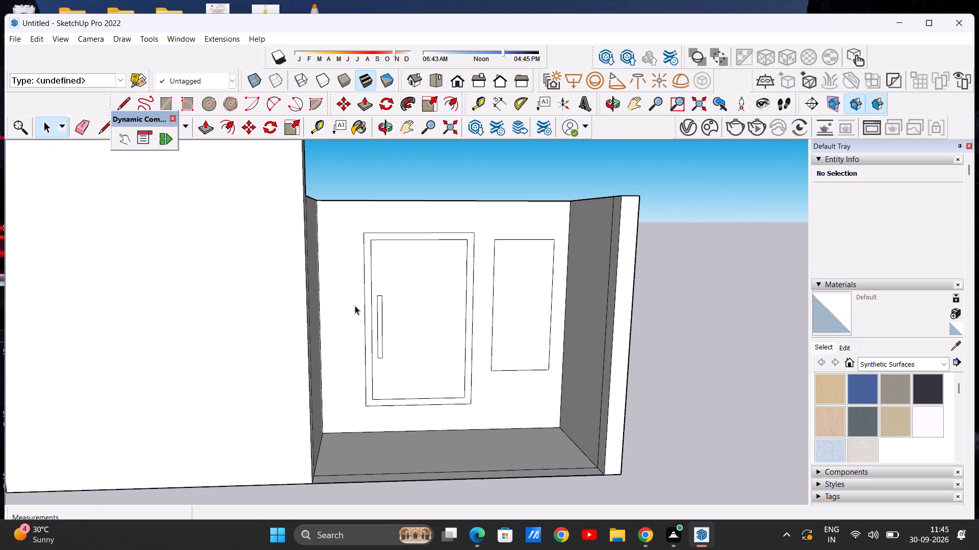
scroll(448, 299, "up", 1)
scroll(324, 301, "down", 4)
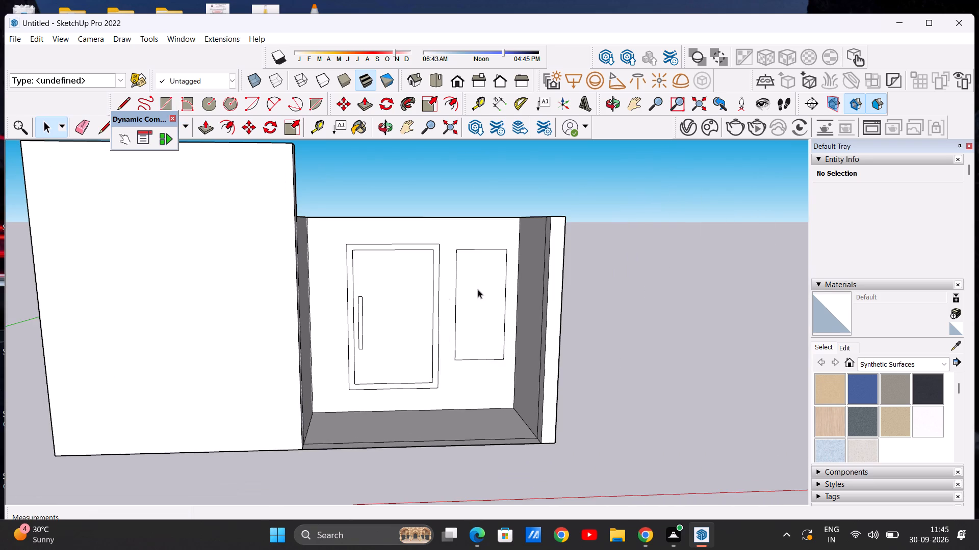
scroll(492, 289, "up", 7)
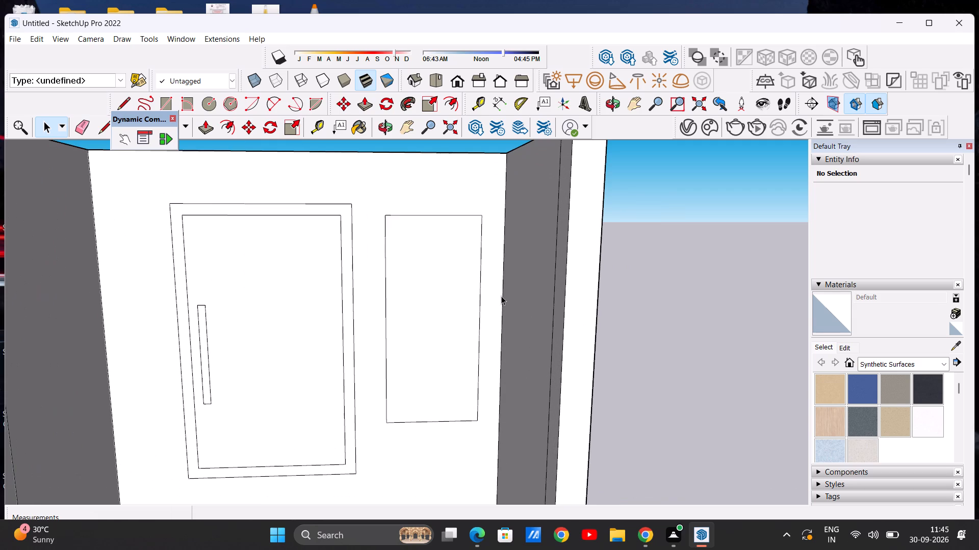
scroll(479, 306, "down", 2)
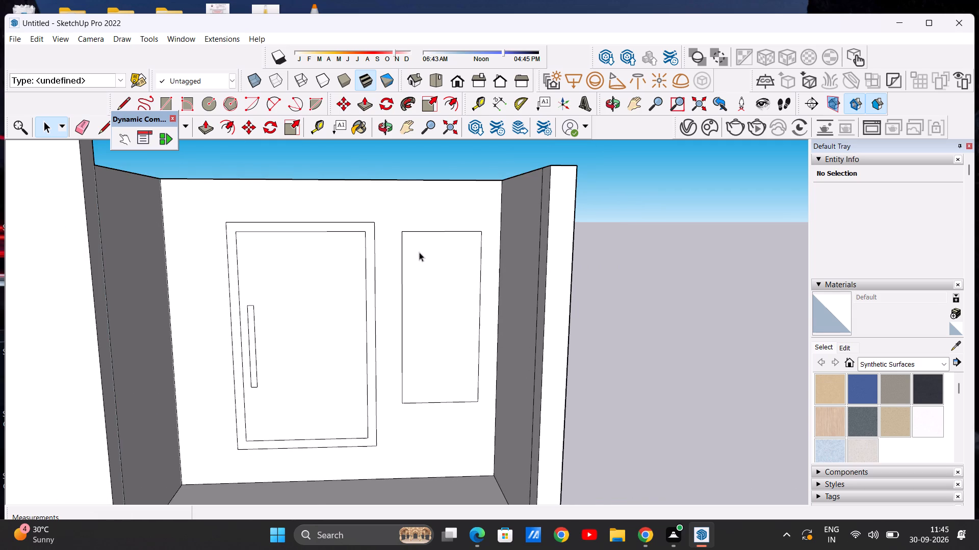
left_click(227, 124)
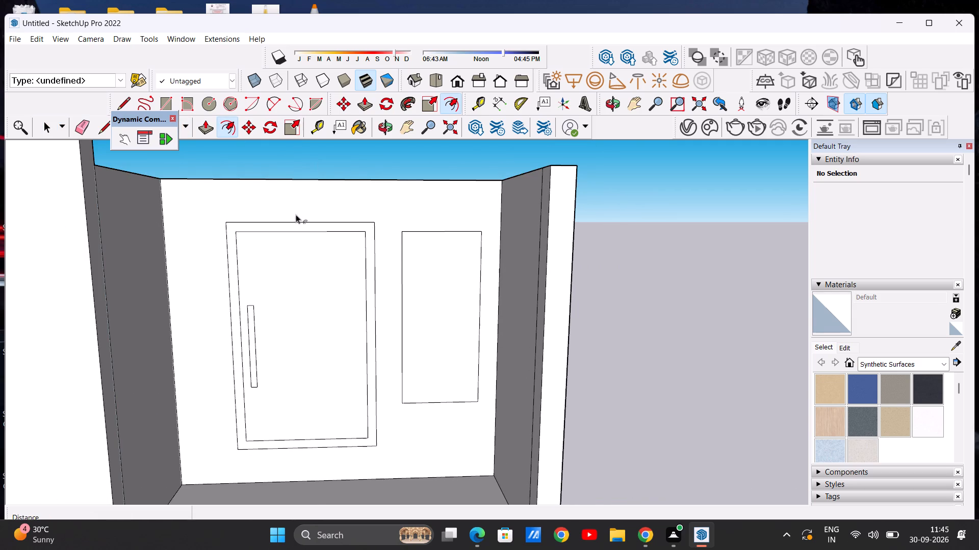
scroll(469, 287, "up", 5)
left_click(416, 204)
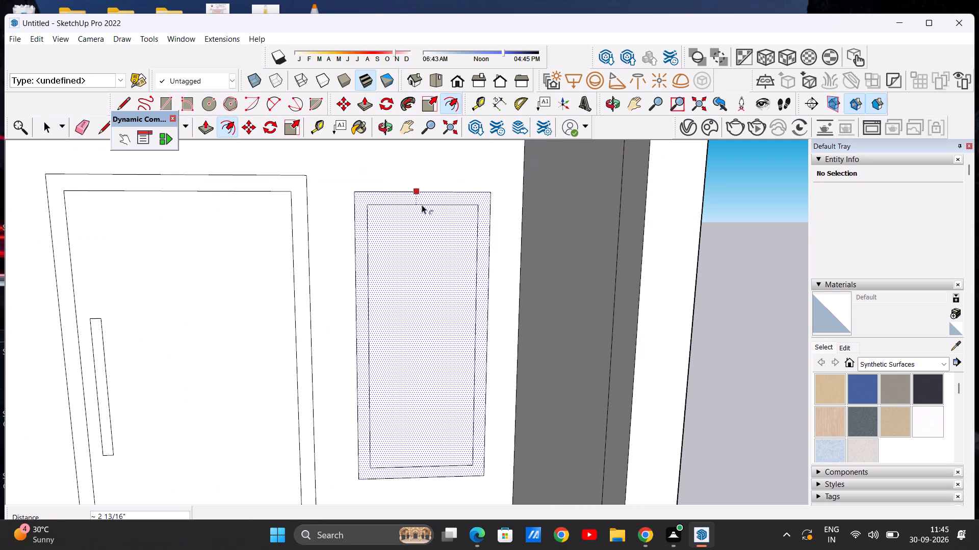
left_click(423, 205)
key("space")
key("space")
Examine the door and window outlines on the partition, up close and within the whole building front.
scroll(367, 280, "down", 2)
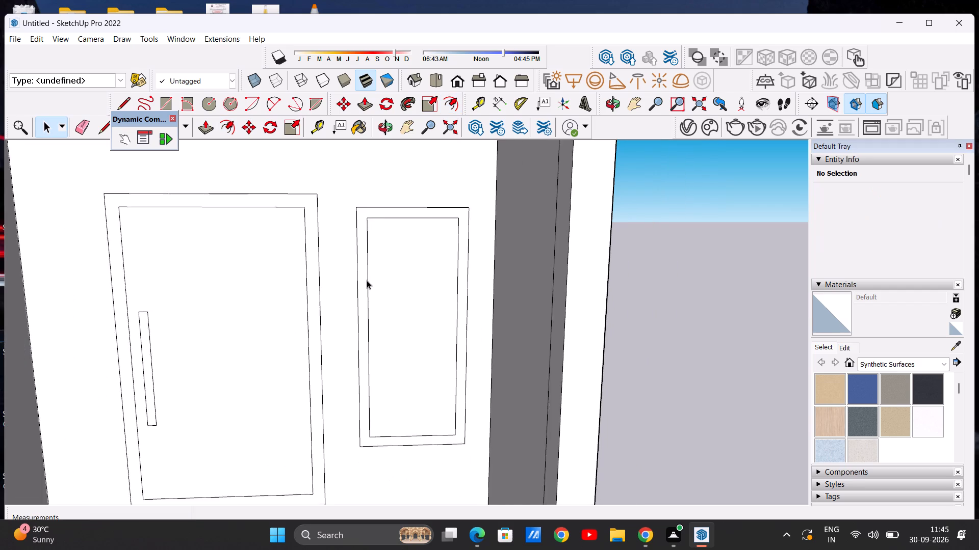
scroll(367, 280, "down", 2)
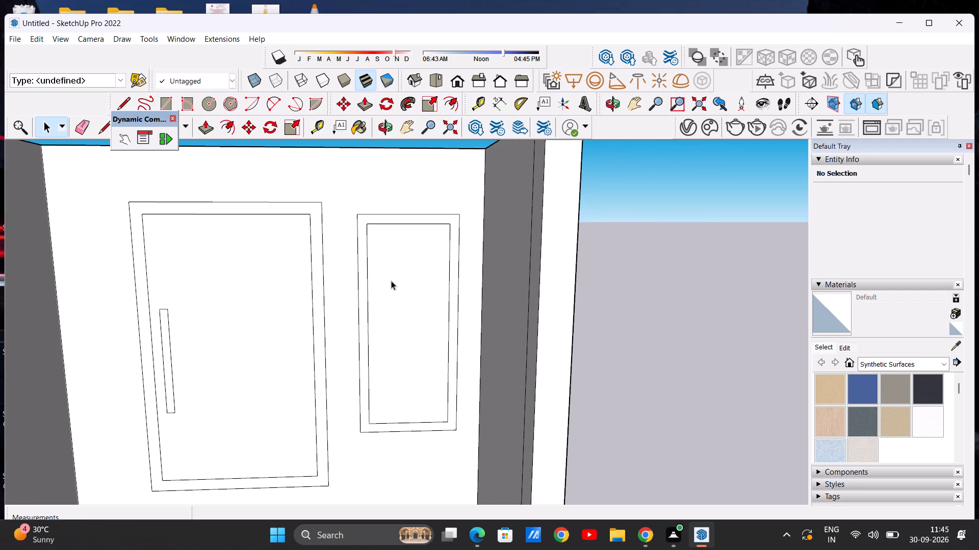
scroll(407, 280, "down", 3)
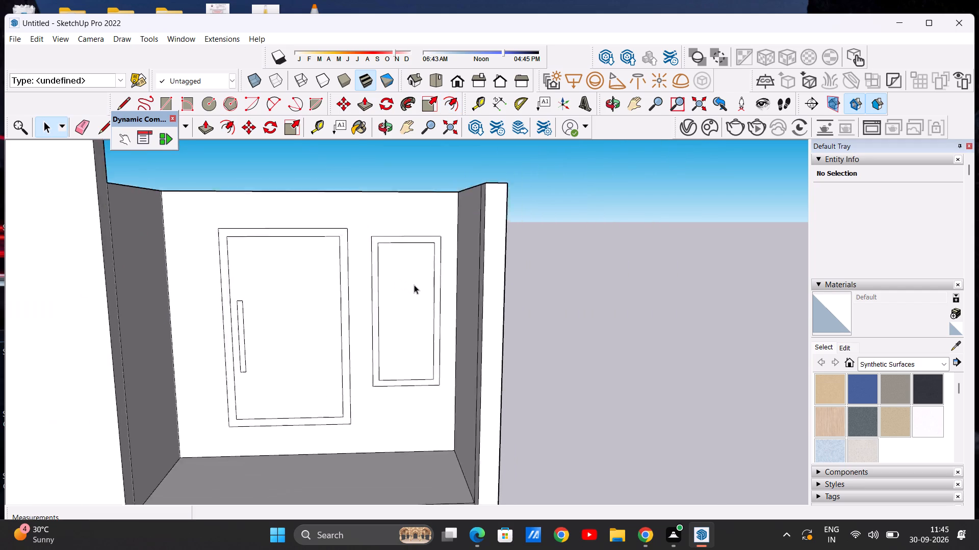
scroll(414, 285, "down", 3)
scroll(369, 273, "down", 3)
middle_click_drag(323, 293, 312, 294)
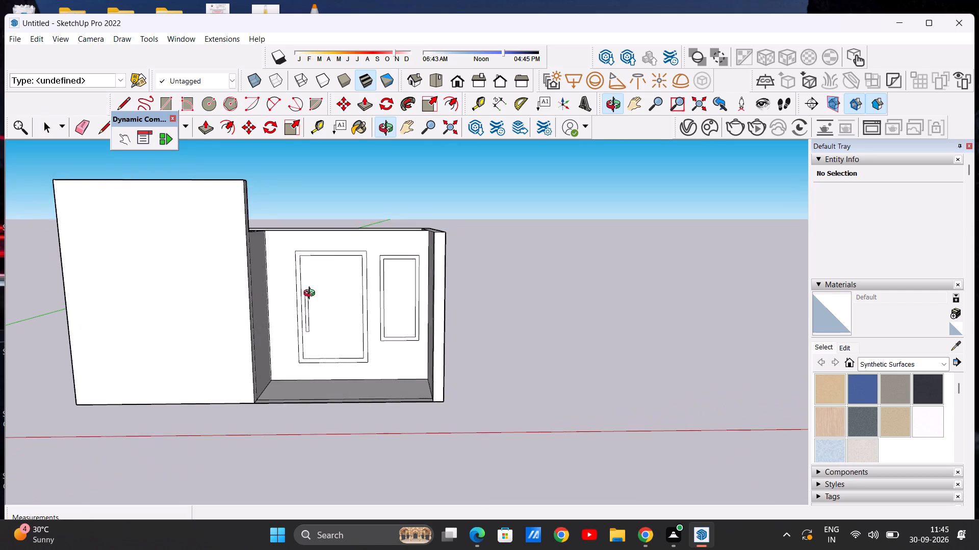
middle_click_drag(312, 294, 311, 298)
scroll(340, 287, "down", 2)
middle_click_drag(339, 320, 341, 304)
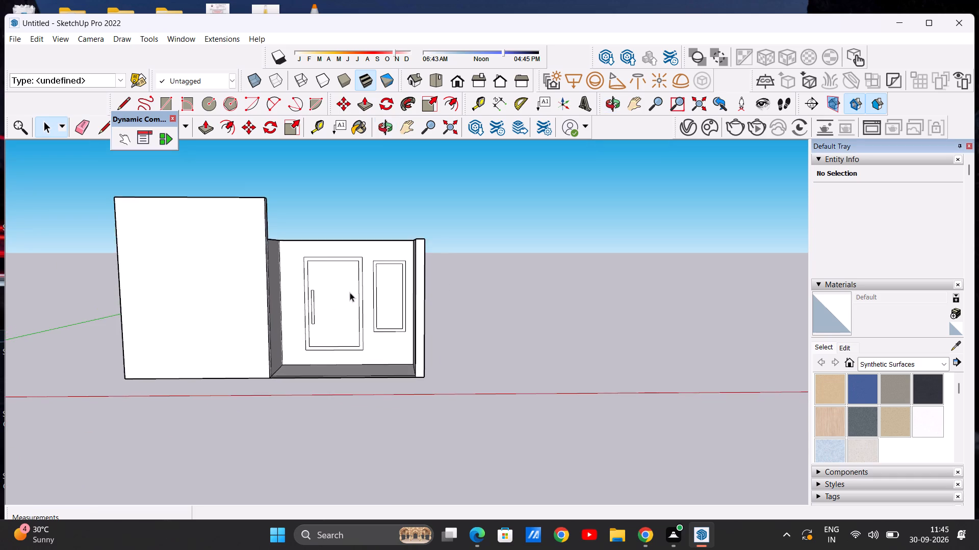
scroll(343, 289, "up", 3)
scroll(392, 290, "down", 3)
scroll(300, 299, "up", 6)
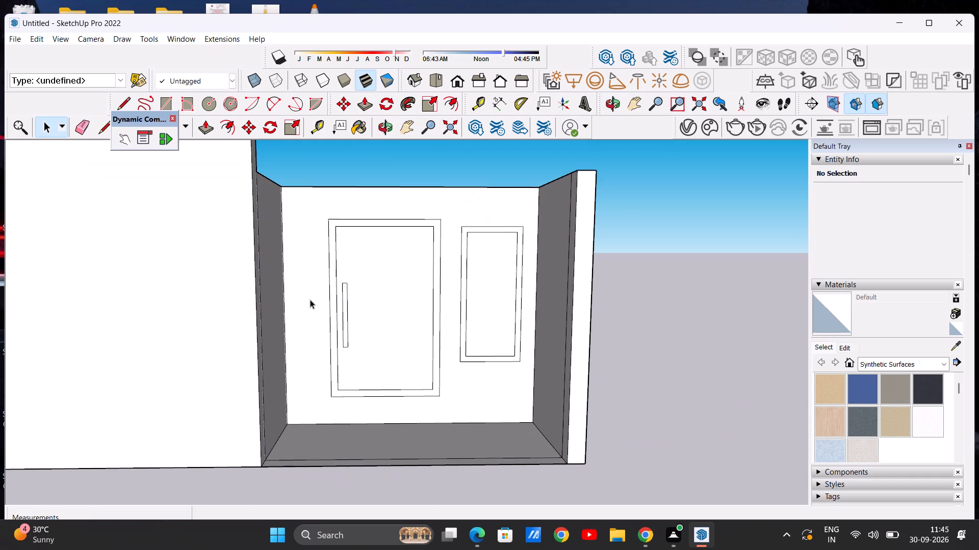
scroll(397, 304, "up", 1)
scroll(328, 306, "down", 2)
scroll(471, 305, "up", 1)
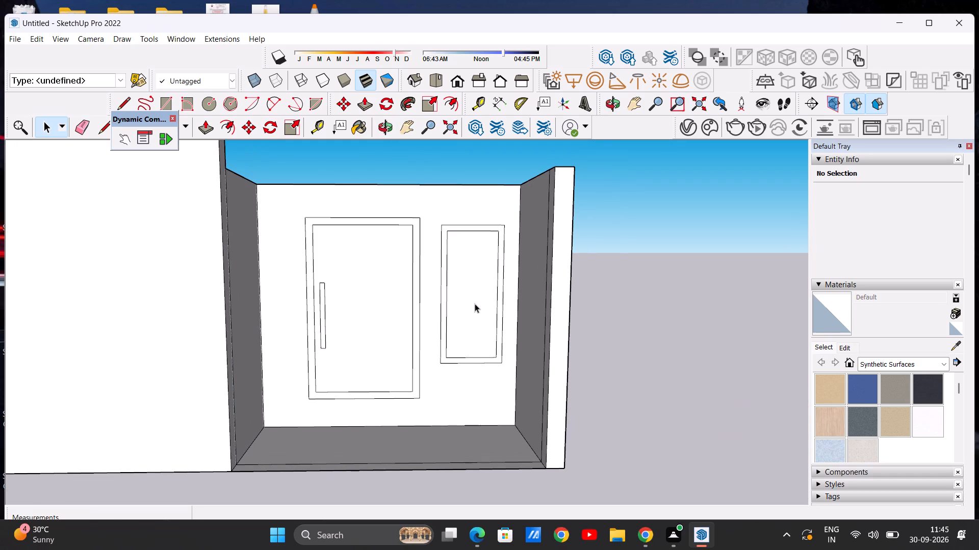
scroll(365, 414, "up", 2)
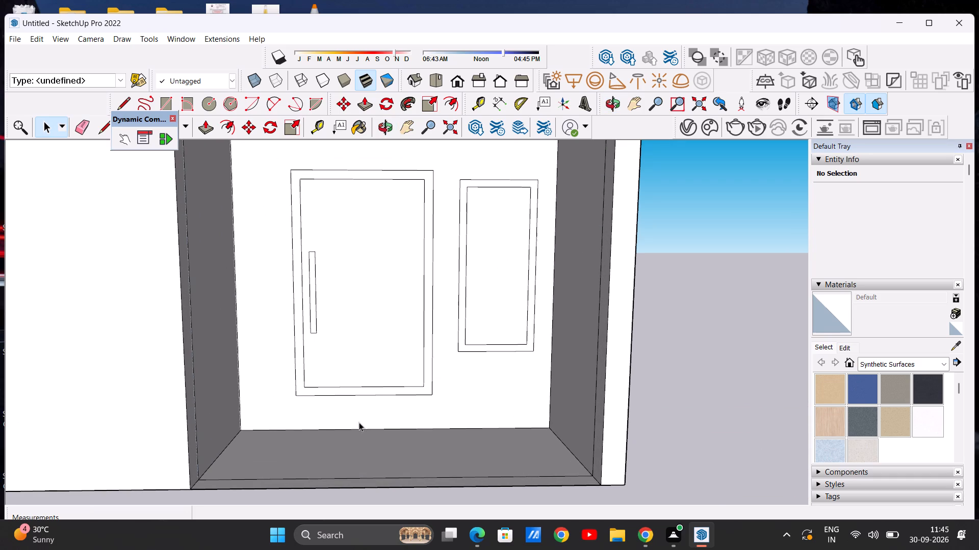
scroll(351, 386, "down", 3)
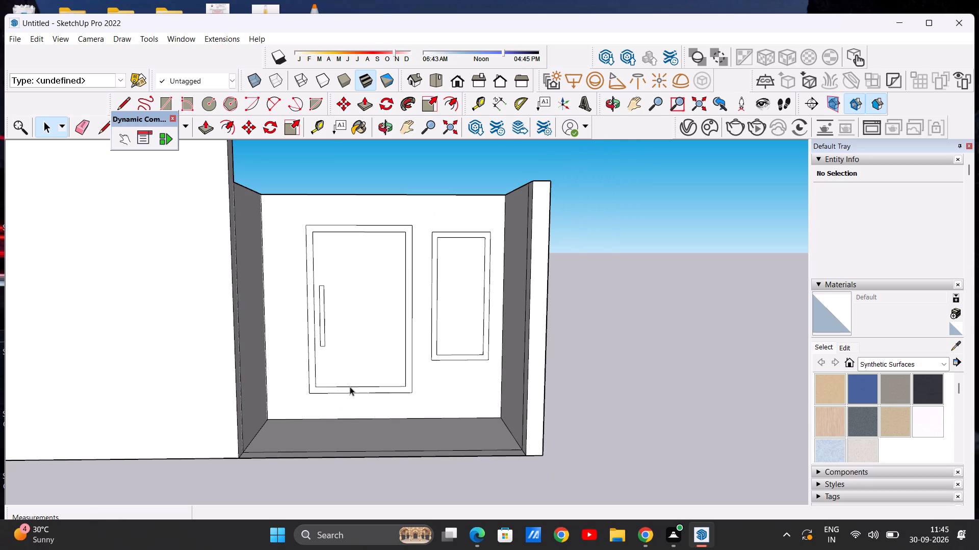
scroll(500, 370, "up", 1)
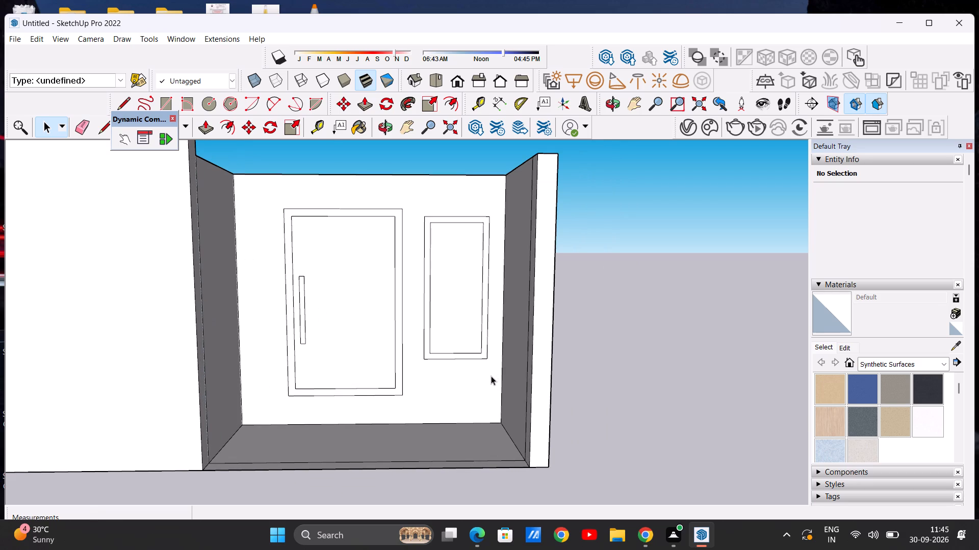
scroll(491, 376, "down", 1)
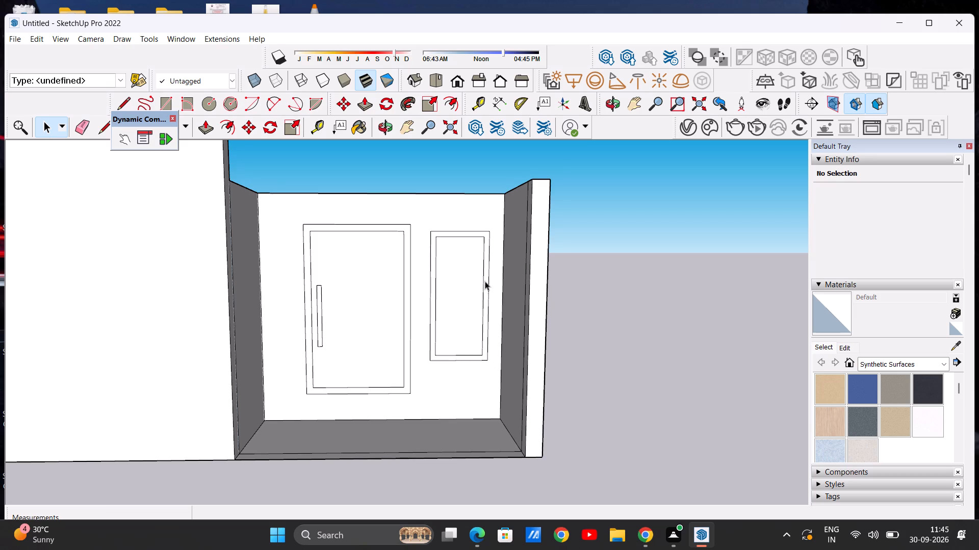
scroll(485, 281, "up", 1)
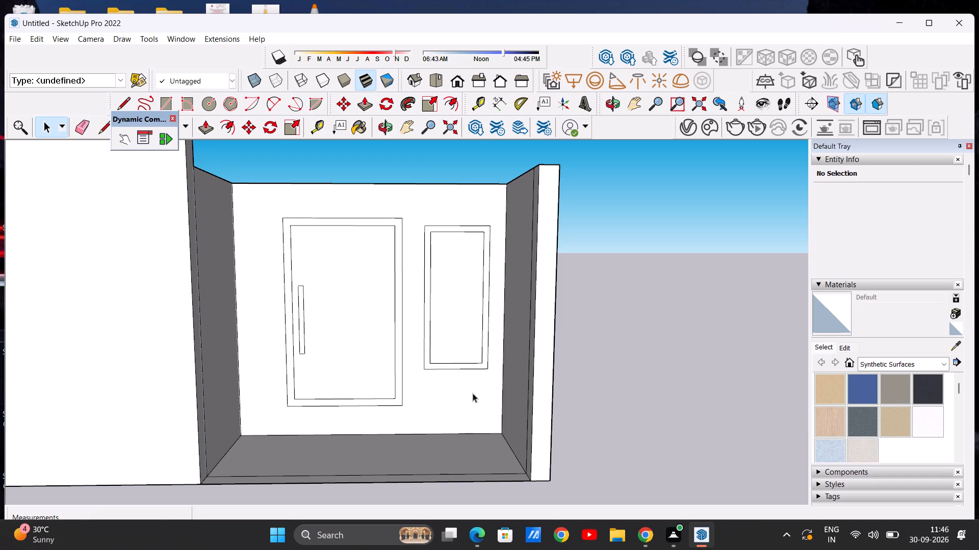
scroll(489, 393, "down", 1)
scroll(553, 399, "down", 15)
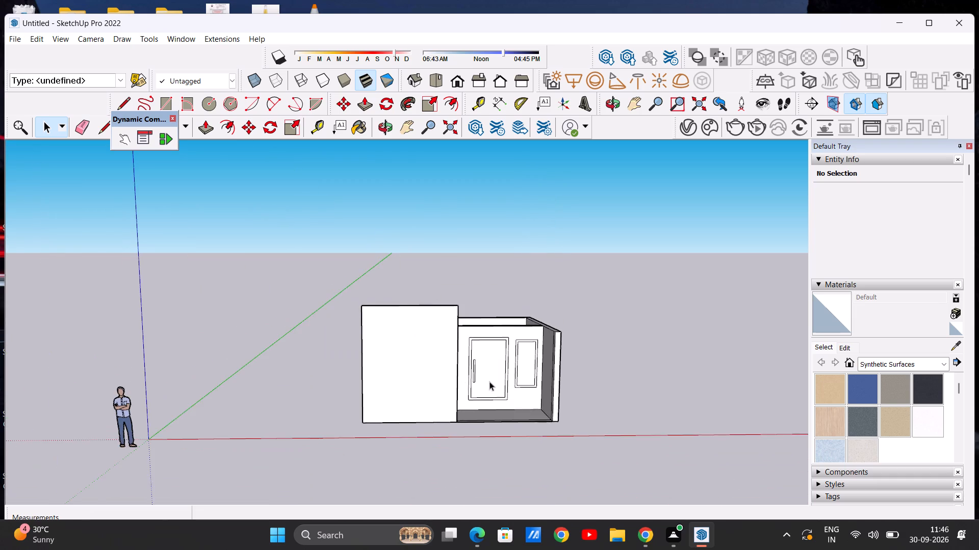
Examine the whole building from the front and from above, including the partition's door and window and the open recess.
scroll(442, 391, "up", 4)
middle_click_drag(622, 360, 596, 351)
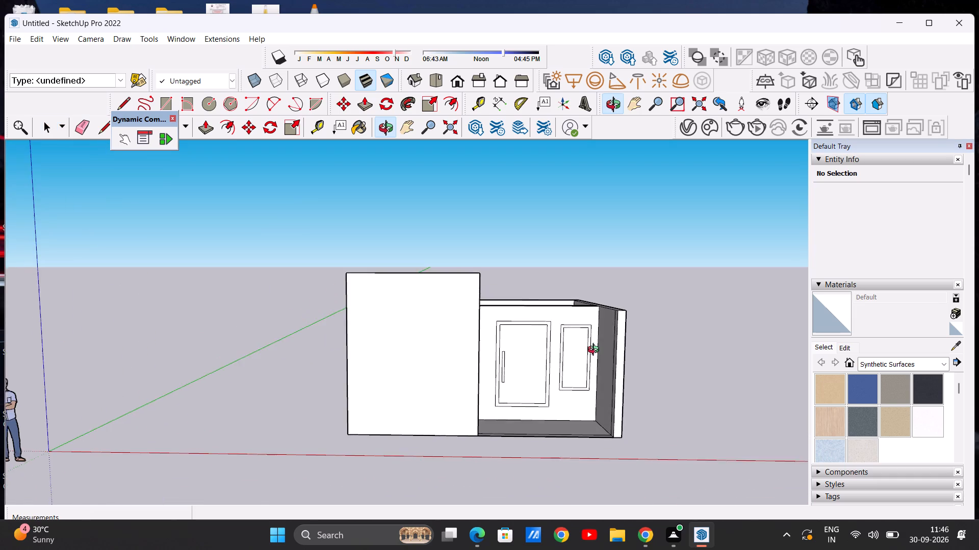
middle_click_drag(596, 351, 594, 338)
scroll(497, 362, "up", 6)
scroll(366, 342, "down", 14)
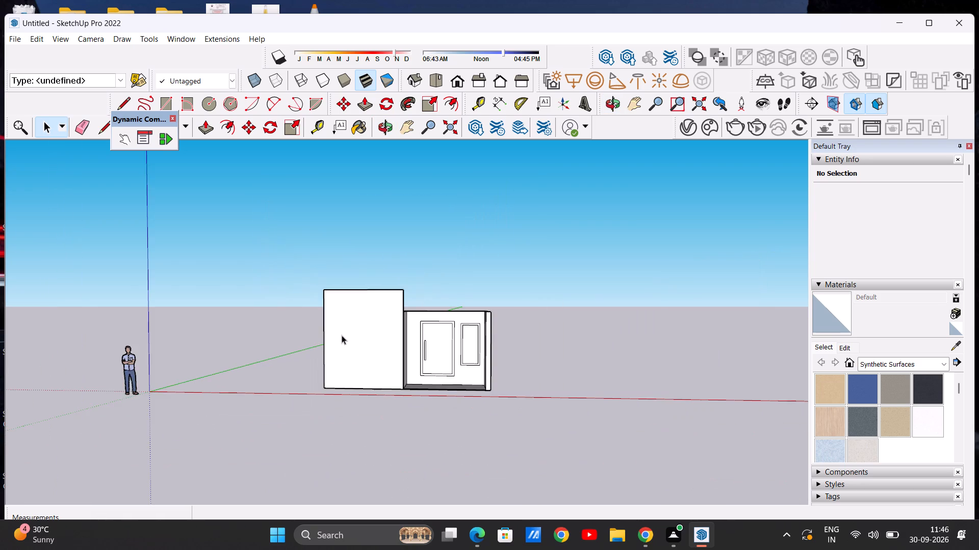
scroll(282, 338, "up", 7)
scroll(459, 344, "up", 4)
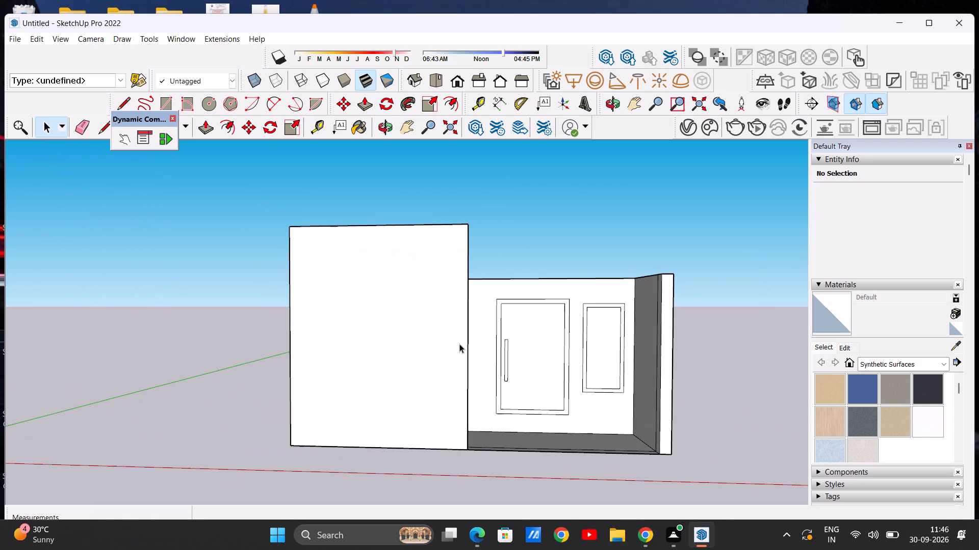
scroll(459, 344, "down", 4)
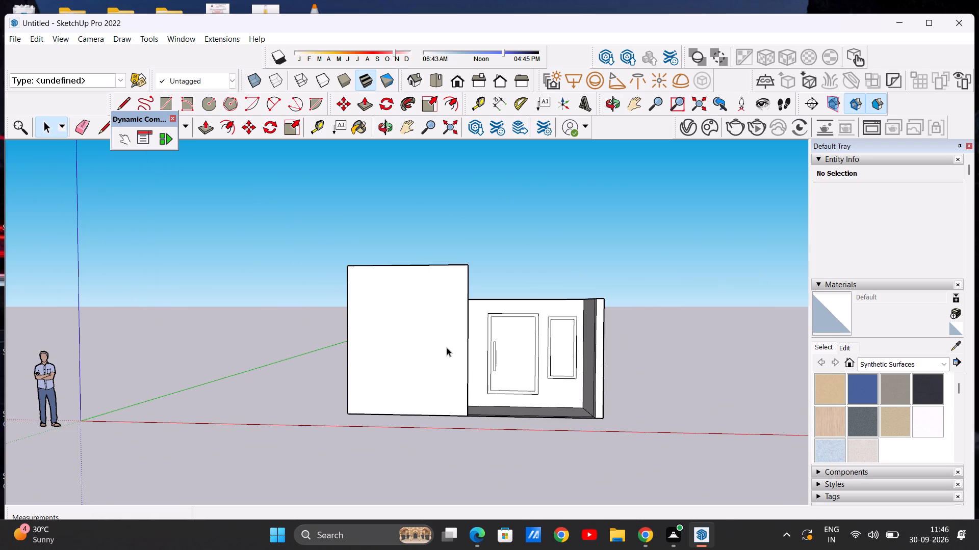
middle_click_drag(447, 347, 434, 419)
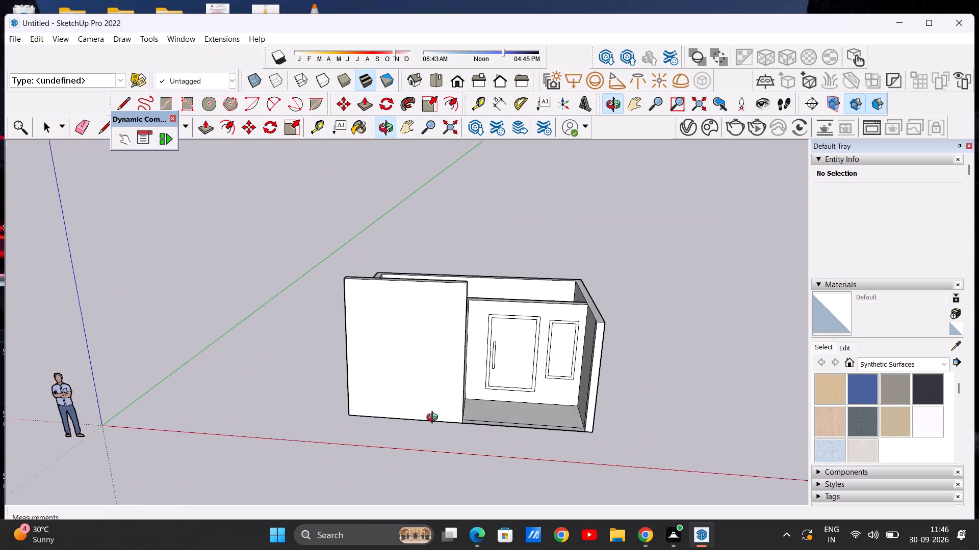
middle_click_drag(434, 419, 436, 428)
scroll(431, 334, "down", 7)
middle_click_drag(463, 342, 298, 402)
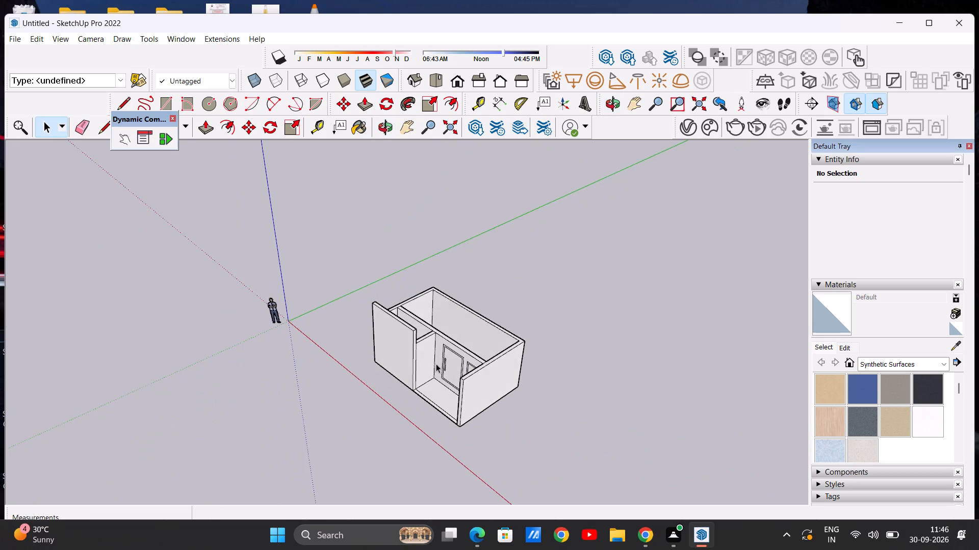
scroll(428, 365, "up", 9)
scroll(437, 348, "down", 6)
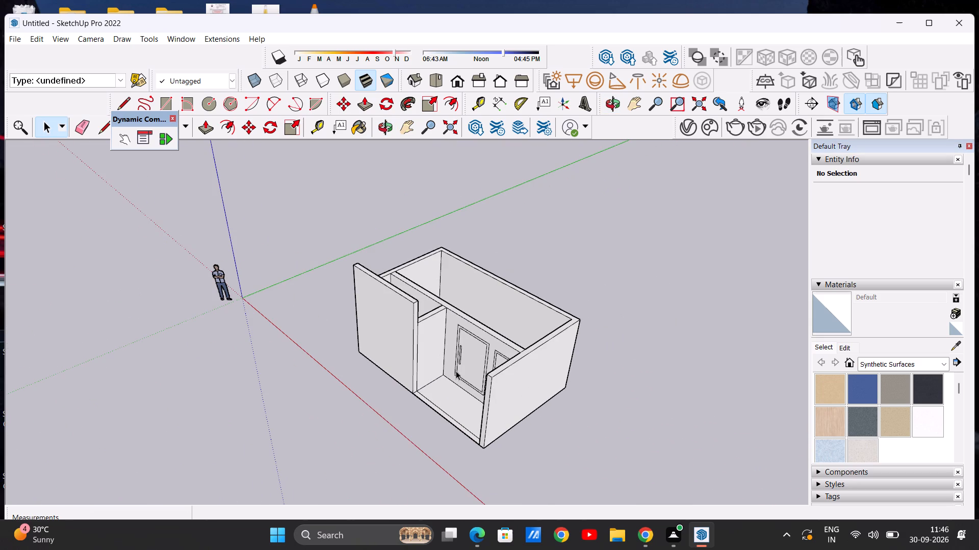
Copy the floor face of the front recess about 10' straight up to the wall tops as a roof face.
middle_click_drag(453, 377, 473, 427)
scroll(477, 407, "up", 7)
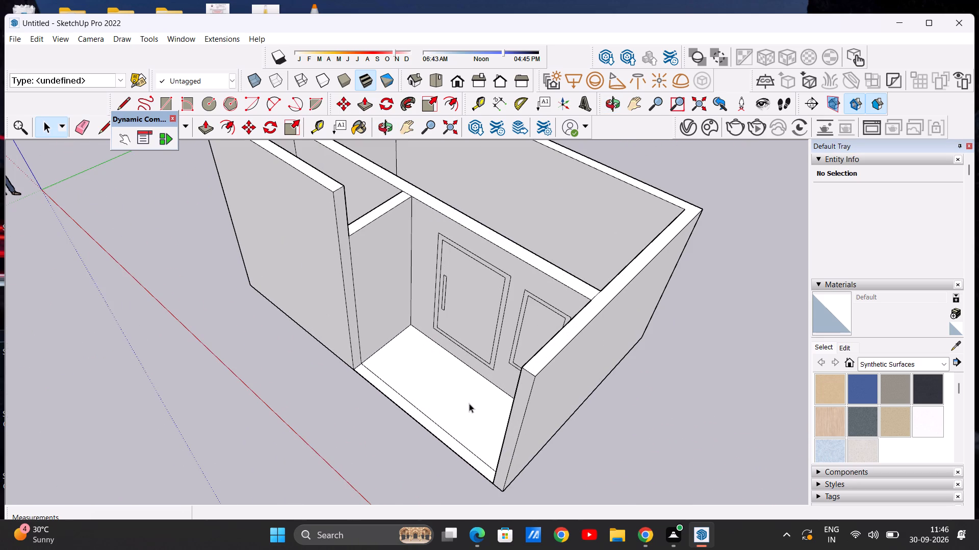
double_click(469, 403)
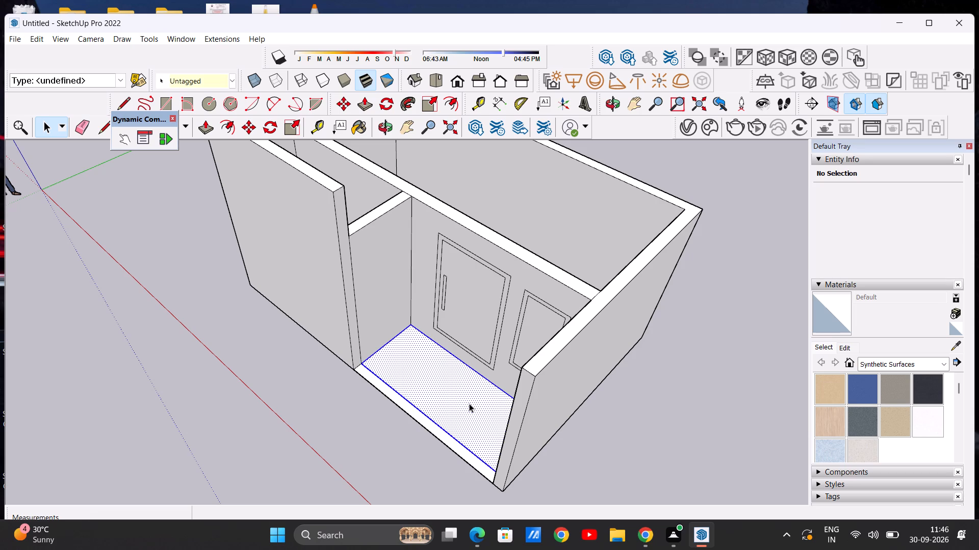
left_click(250, 125)
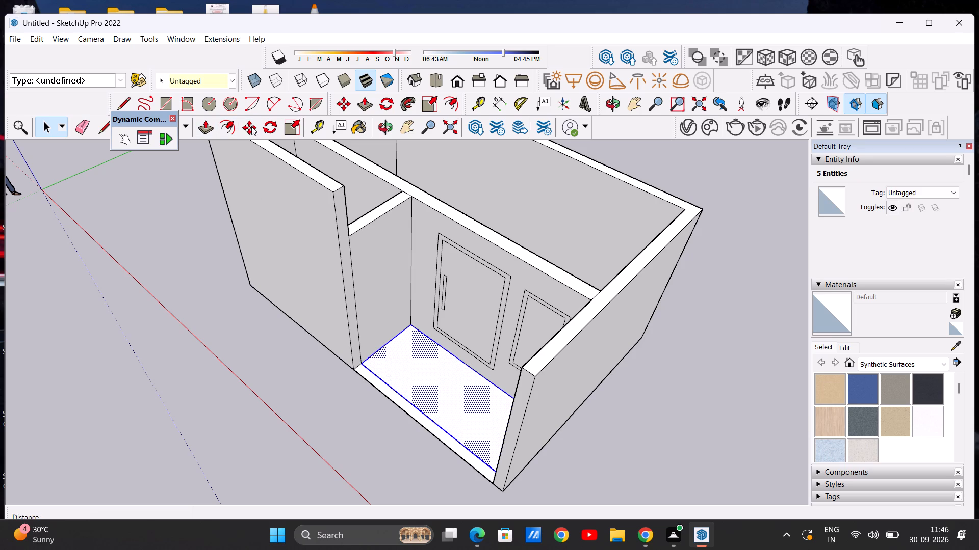
left_click(413, 328)
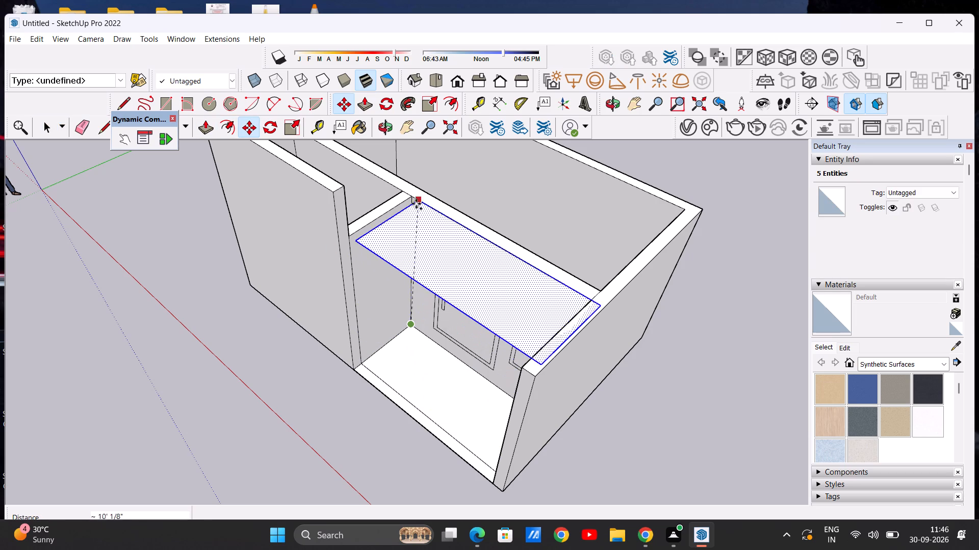
left_click(415, 199)
key("space")
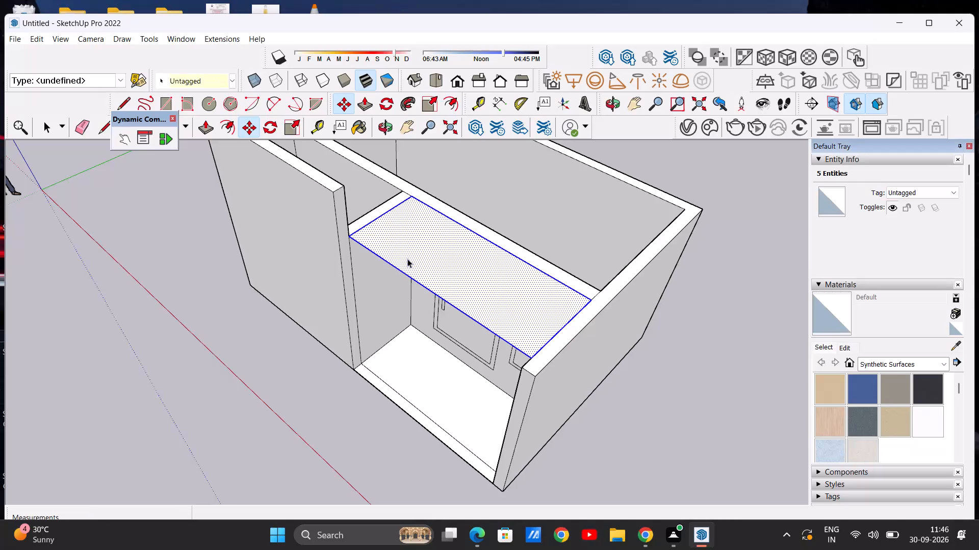
scroll(407, 263, "down", 5)
left_click(394, 388)
Examine the copied roof face over the front recess and its edges against the surrounding walls.
middle_click_drag(473, 262, 439, 284)
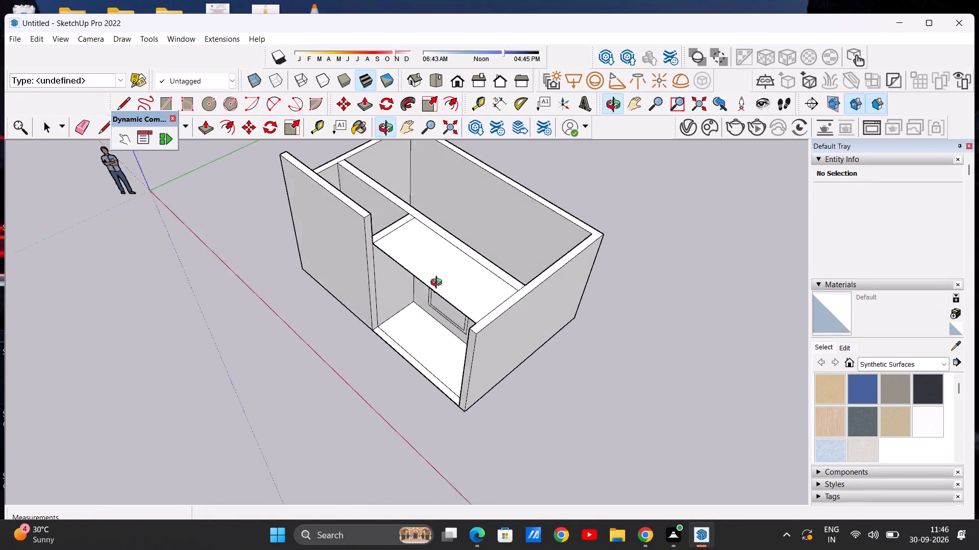
middle_click_drag(439, 284, 526, 313)
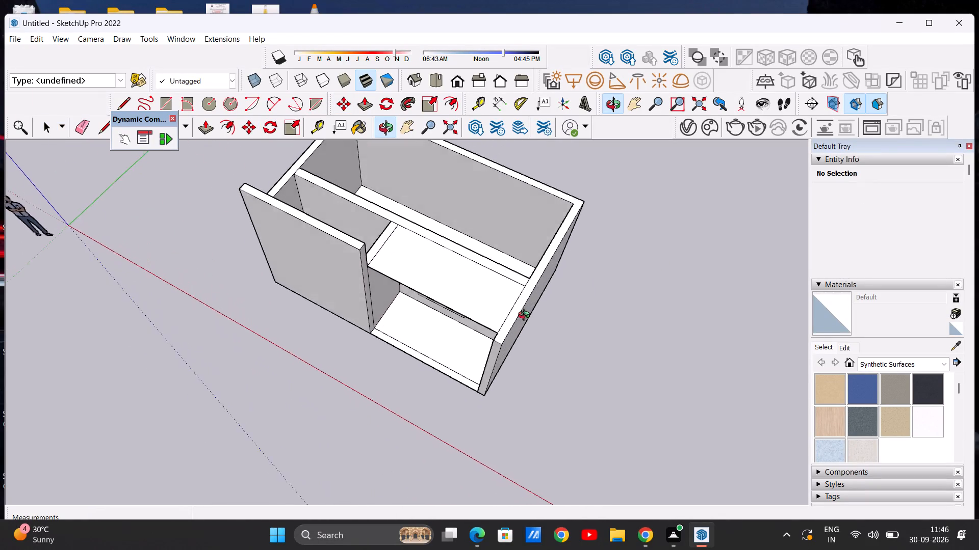
middle_click_drag(526, 313, 470, 276)
scroll(380, 237, "up", 6)
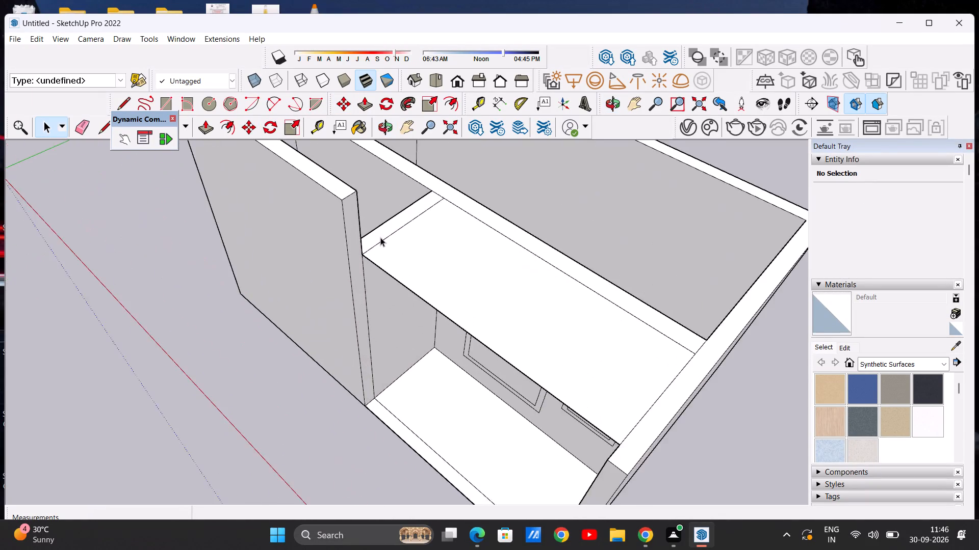
scroll(380, 237, "up", 9)
scroll(376, 250, "down", 13)
scroll(344, 264, "up", 5)
middle_click_drag(341, 266, 418, 251)
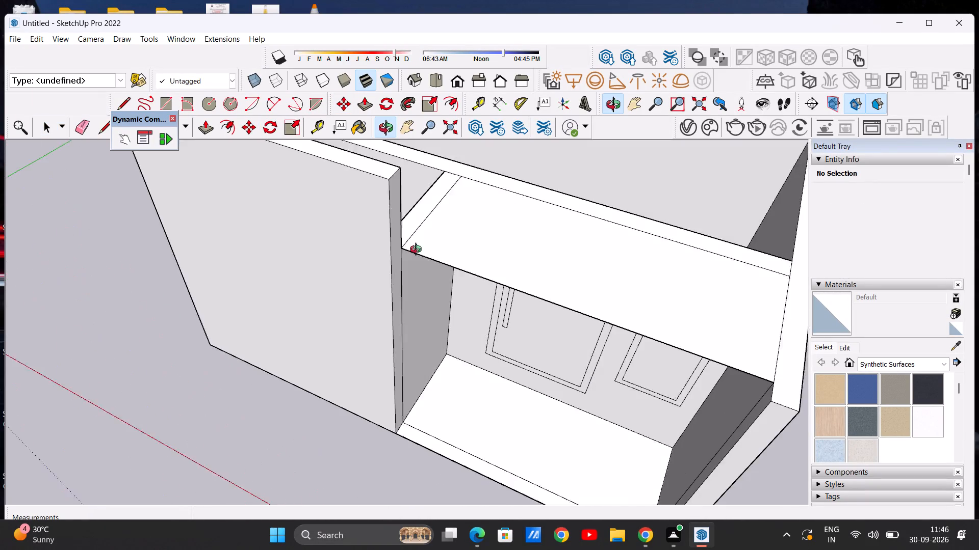
middle_click_drag(418, 251, 331, 279)
scroll(330, 285, "down", 6)
scroll(446, 250, "up", 4)
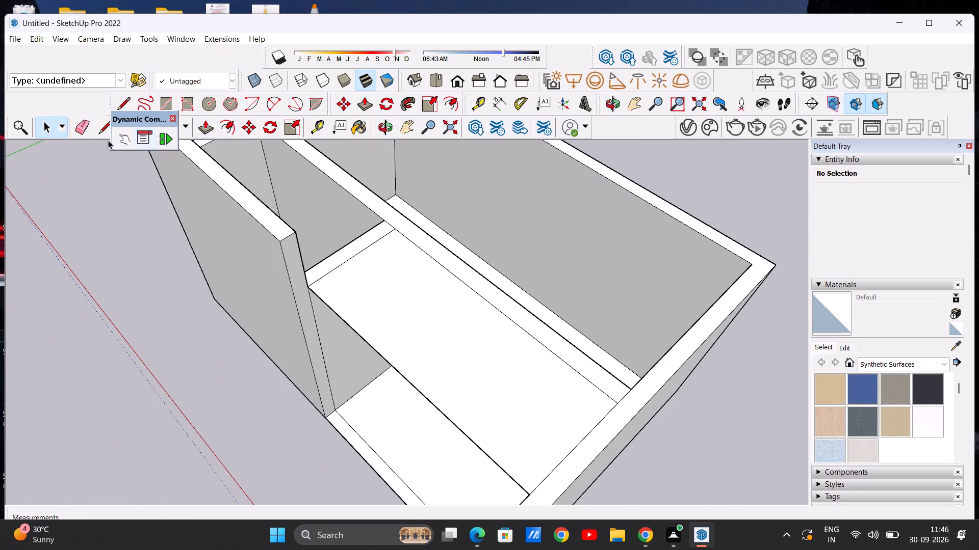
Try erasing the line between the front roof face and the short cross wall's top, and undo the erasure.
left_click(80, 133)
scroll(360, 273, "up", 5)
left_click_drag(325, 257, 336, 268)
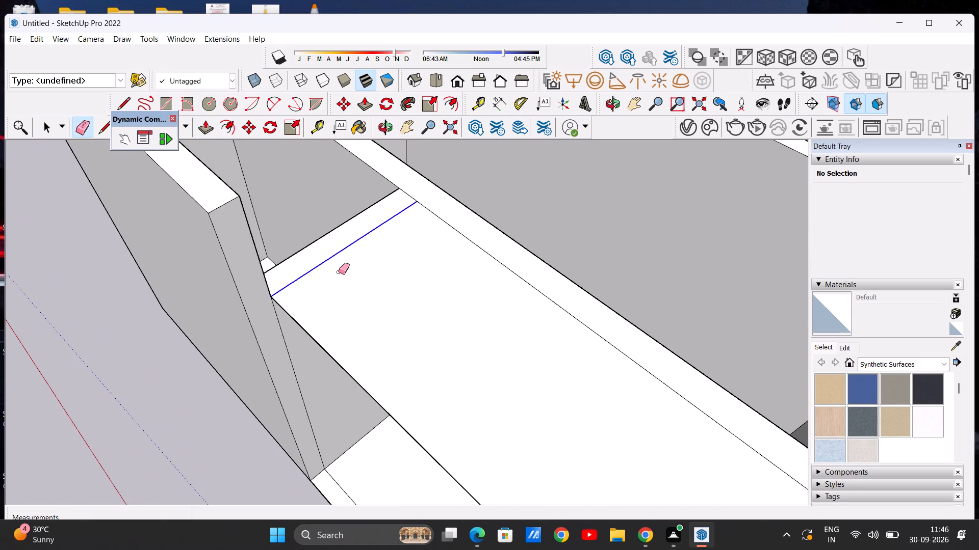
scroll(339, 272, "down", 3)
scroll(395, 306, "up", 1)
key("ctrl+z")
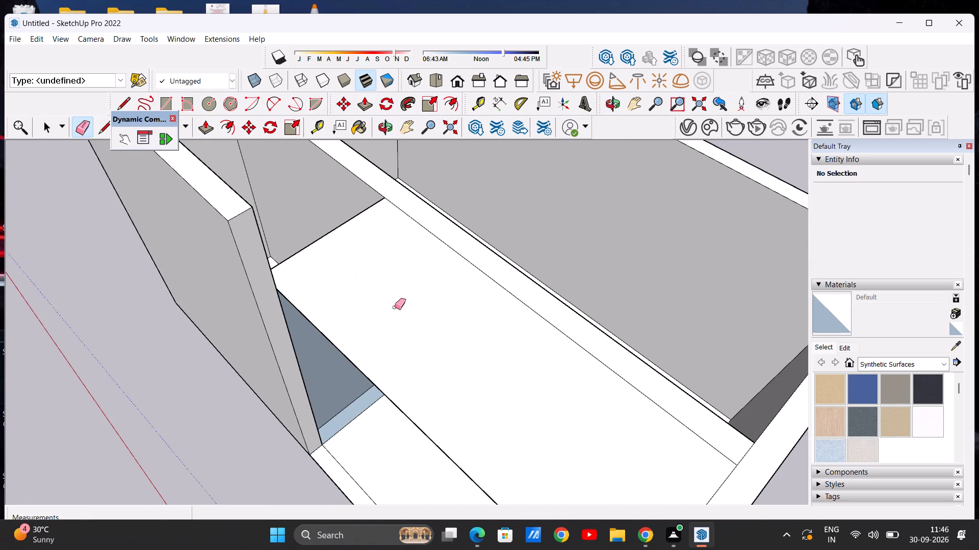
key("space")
Examine the front roof face and the recess beneath it from the front, and the open rear room from above.
middle_click_drag(346, 366, 445, 272)
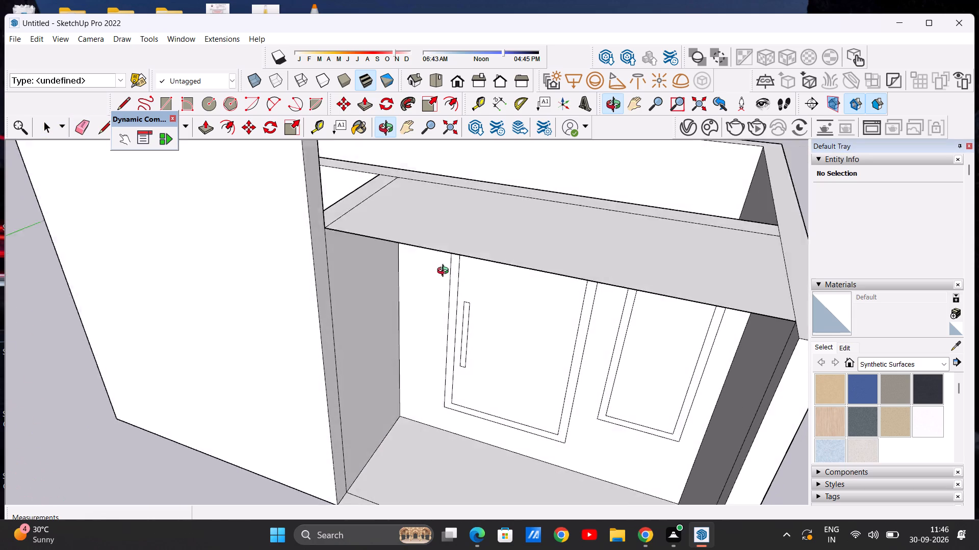
middle_click_drag(445, 272, 402, 335)
scroll(402, 332, "down", 5)
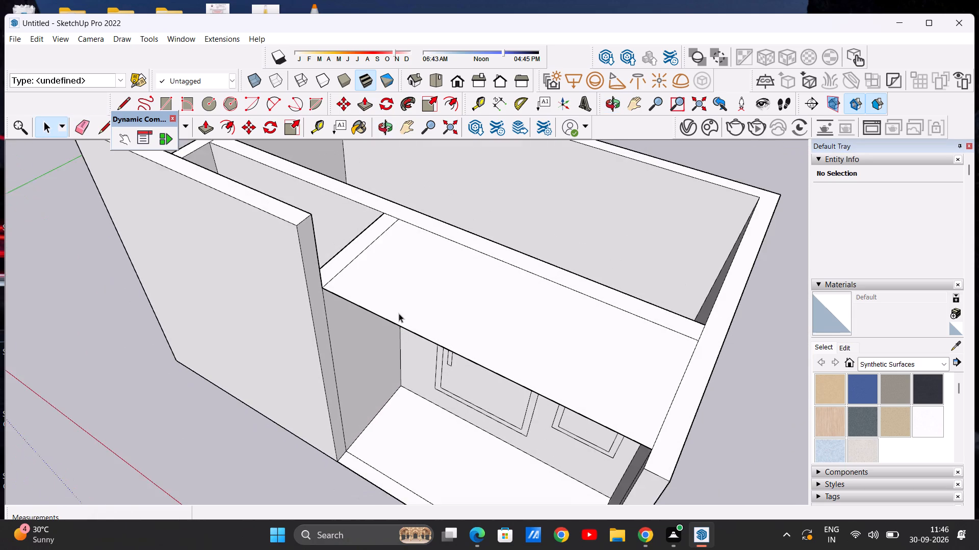
scroll(399, 313, "down", 5)
middle_click_drag(473, 374, 484, 311)
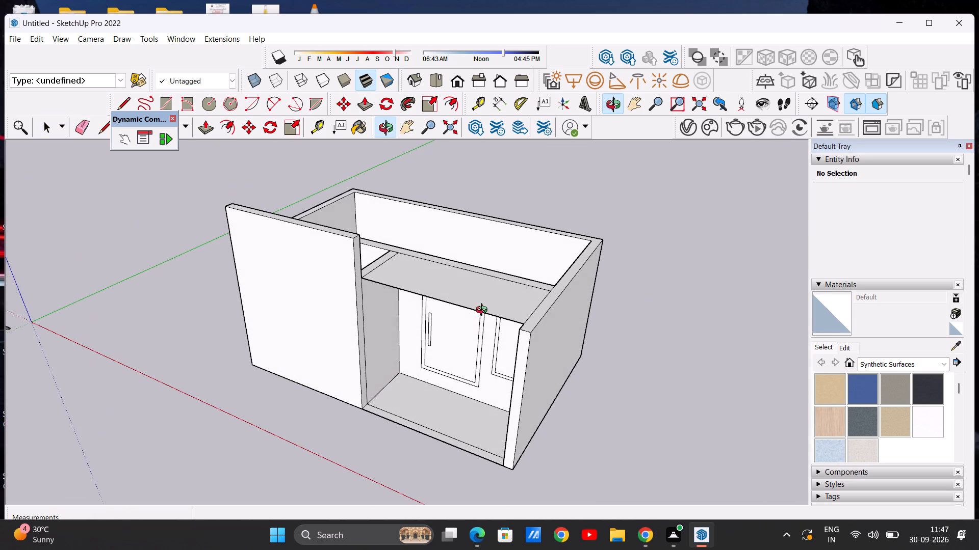
middle_click_drag(484, 311, 354, 373)
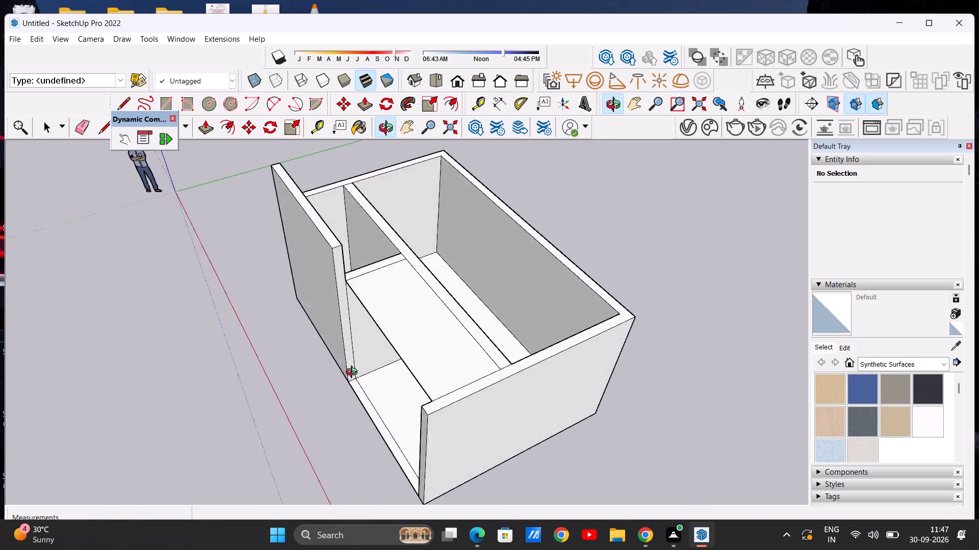
middle_click_drag(354, 373, 293, 399)
scroll(300, 399, "down", 1)
scroll(357, 359, "down", 1)
Copy the large rear room's floor face 10' straight up to the inner corner of the wall tops as a roof face.
scroll(484, 351, "up", 6)
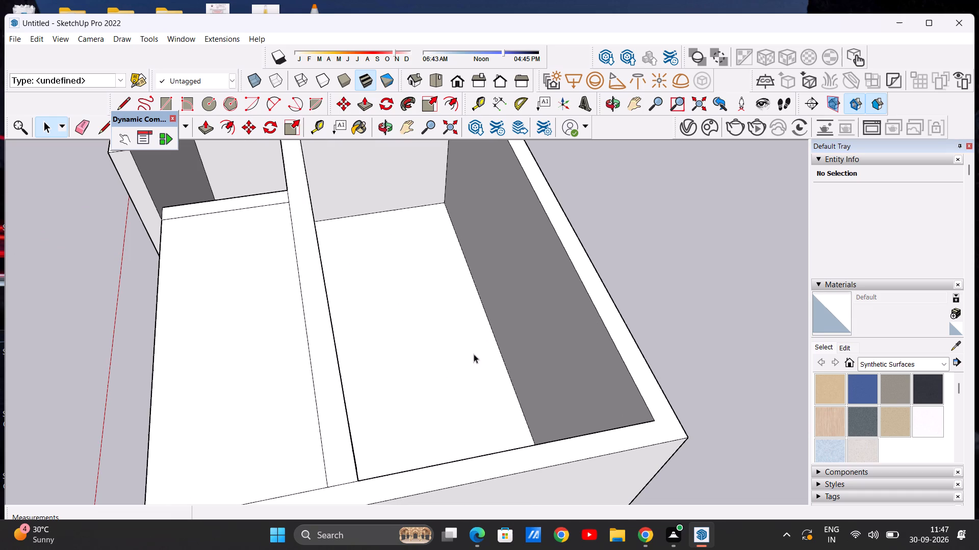
double_click(452, 365)
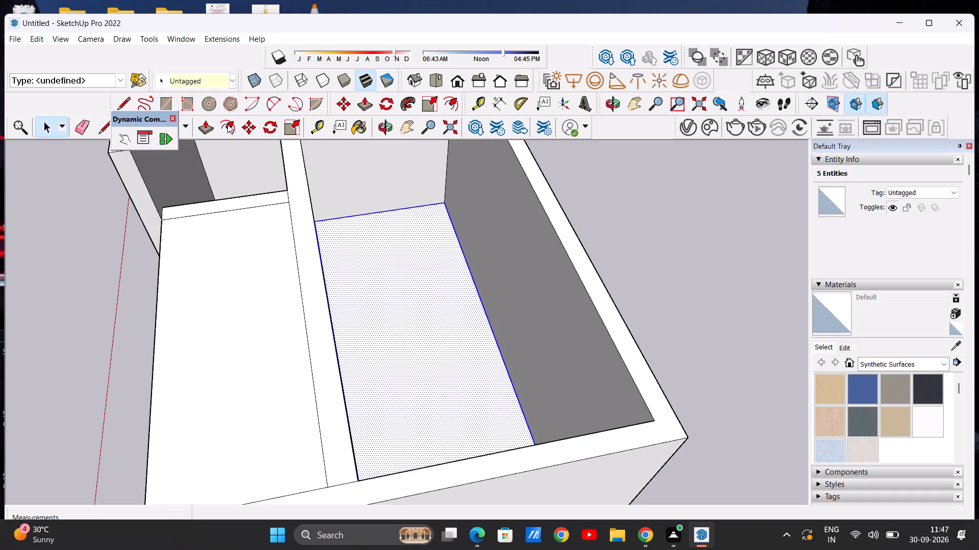
left_click(246, 128)
scroll(365, 395, "up", 1)
scroll(373, 395, "down", 6)
scroll(437, 264, "up", 3)
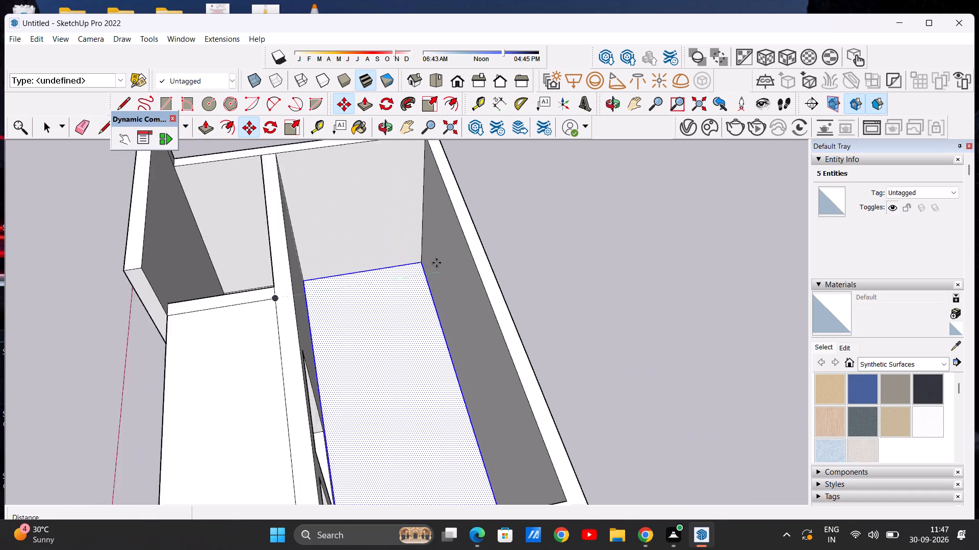
scroll(436, 263, "up", 6)
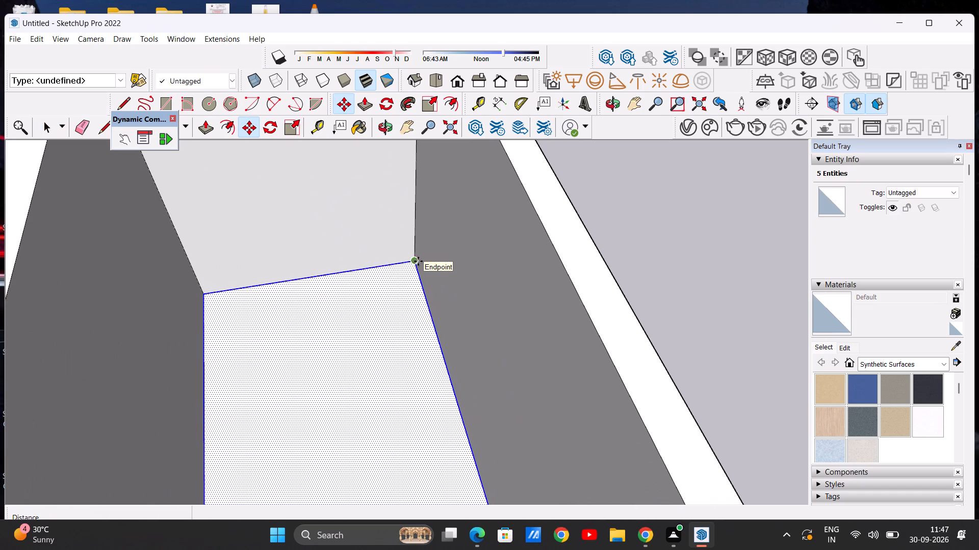
left_click(418, 261)
scroll(442, 216, "down", 10)
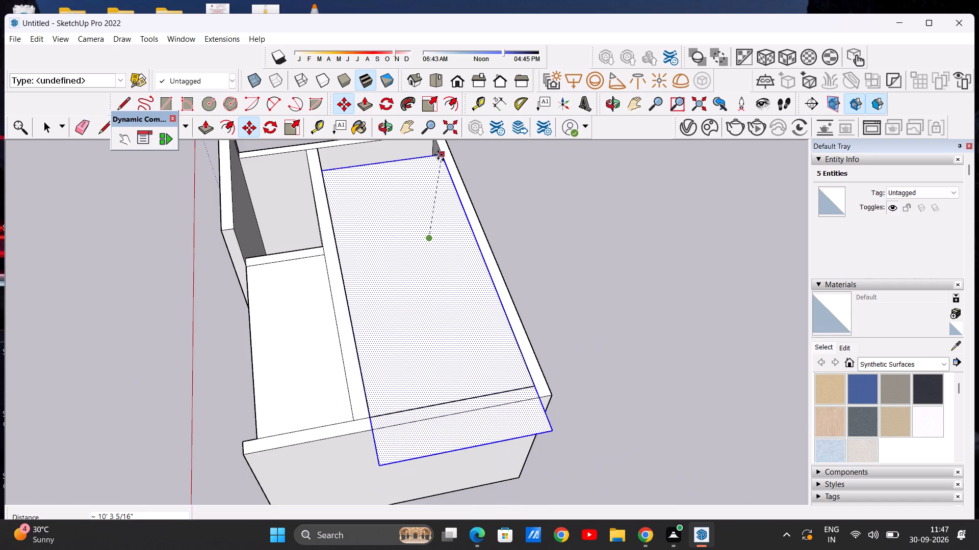
scroll(434, 194, "down", 4)
scroll(431, 153, "up", 6)
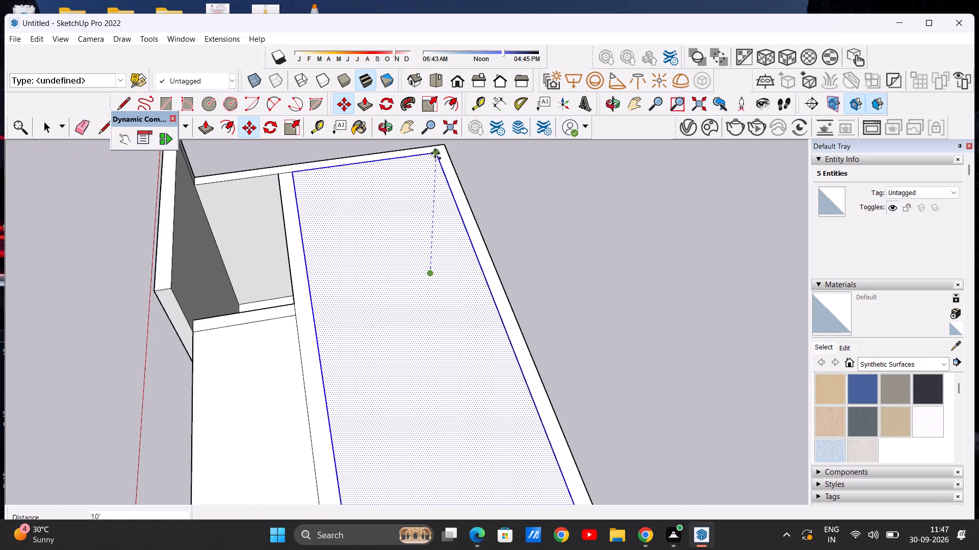
left_click(434, 152)
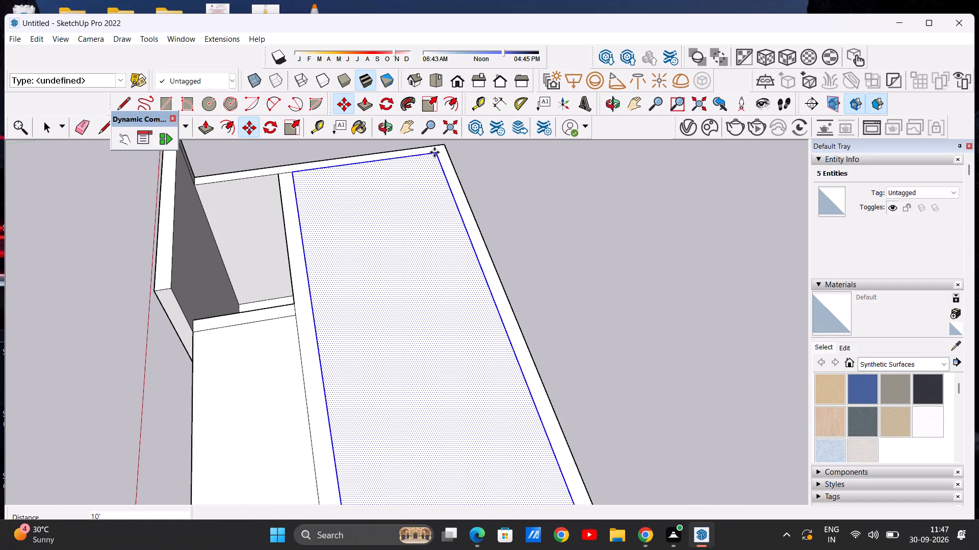
key("space")
left_click(614, 224)
Push/Pull the top face of the back and side outer walls up about 2' 10" above the roof faces.
scroll(360, 329, "down", 10)
middle_click_drag(330, 371, 345, 361)
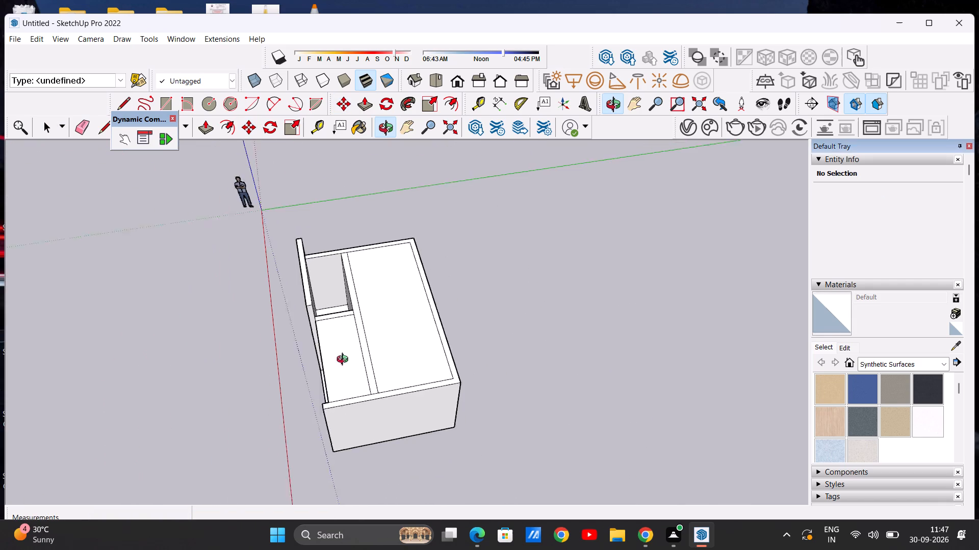
middle_click_drag(345, 361, 597, 234)
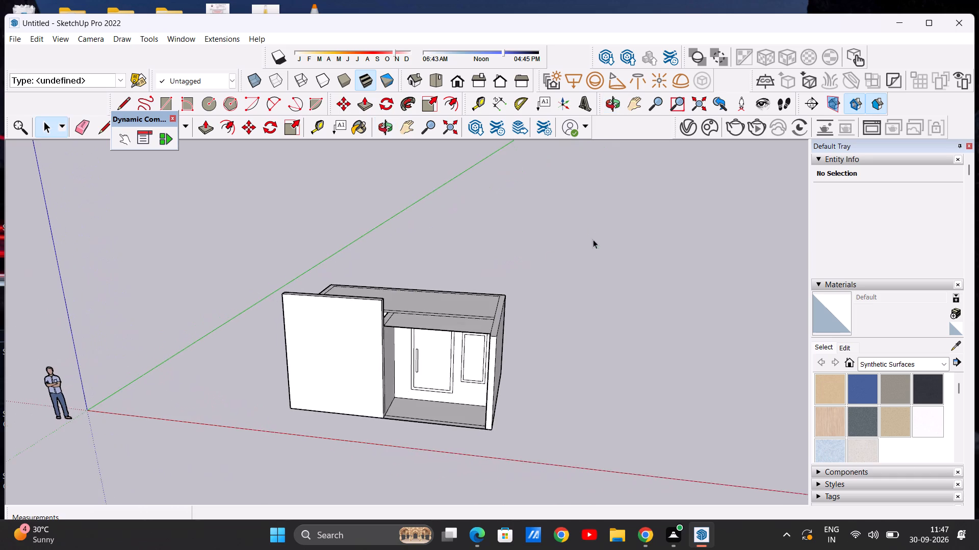
middle_click_drag(460, 401, 429, 452)
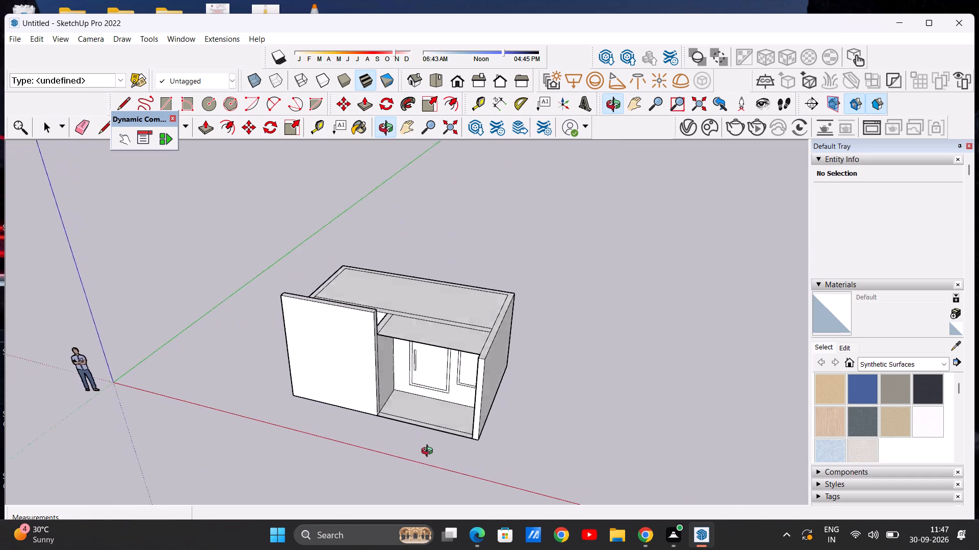
middle_click_drag(429, 452, 422, 502)
scroll(455, 300, "up", 2)
middle_click_drag(443, 343, 426, 398)
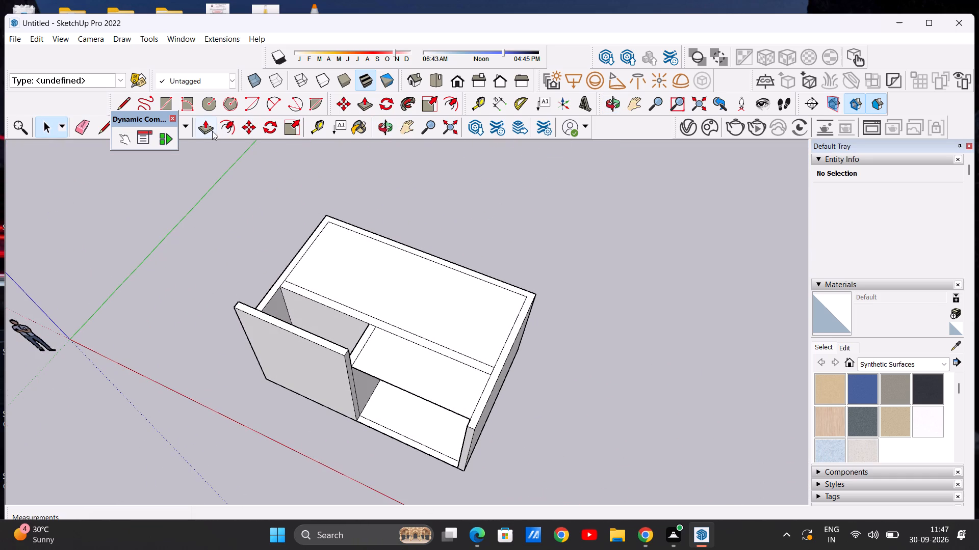
left_click(199, 130)
scroll(473, 411, "up", 7)
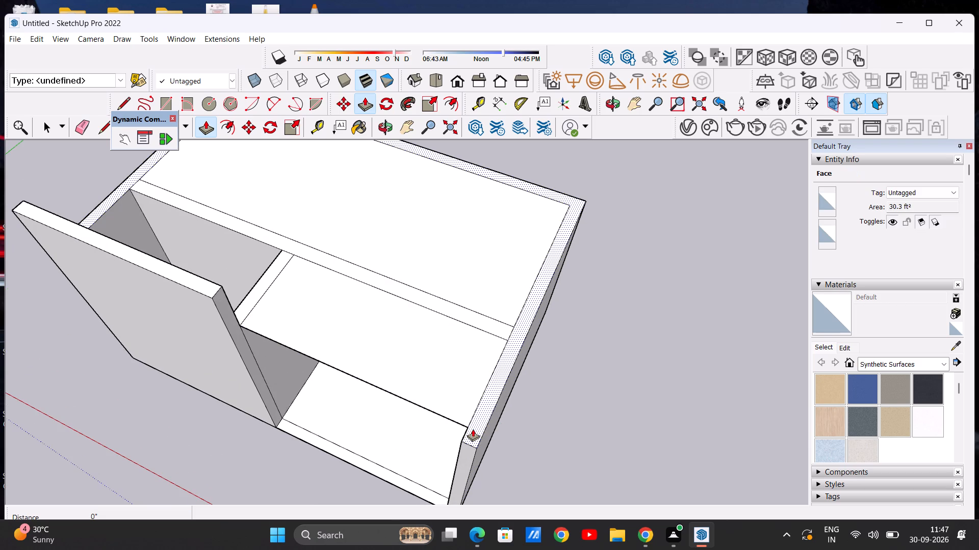
left_click(473, 429)
scroll(518, 383, "down", 5)
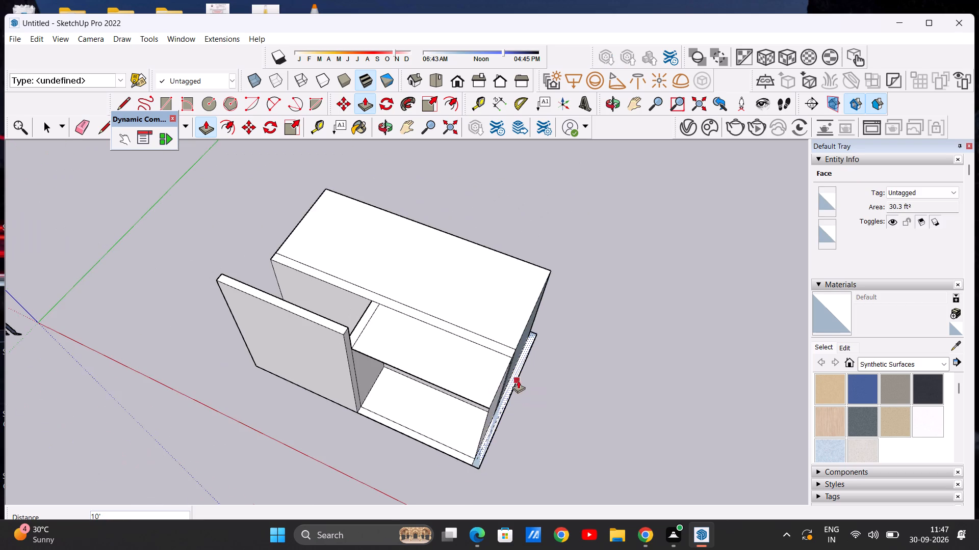
middle_click_drag(511, 390, 516, 296)
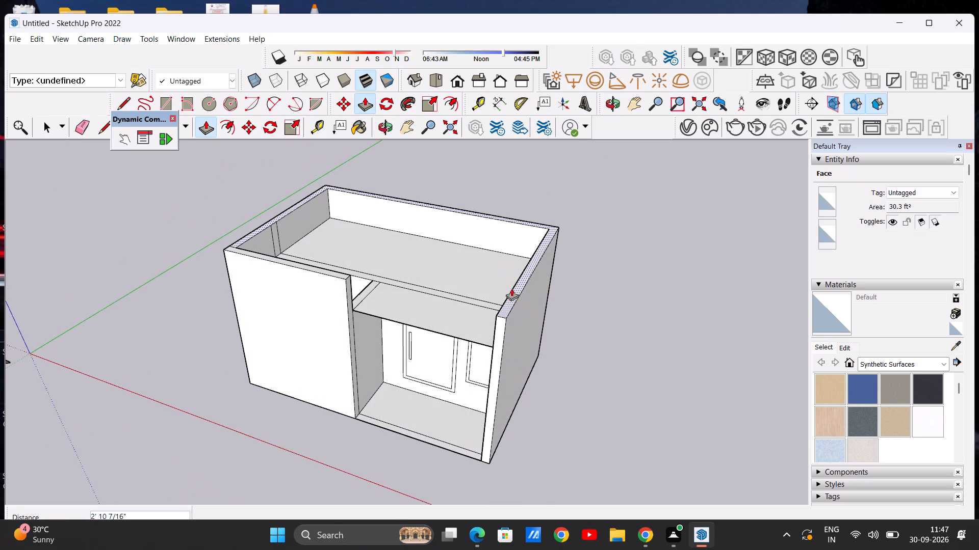
left_click(506, 306)
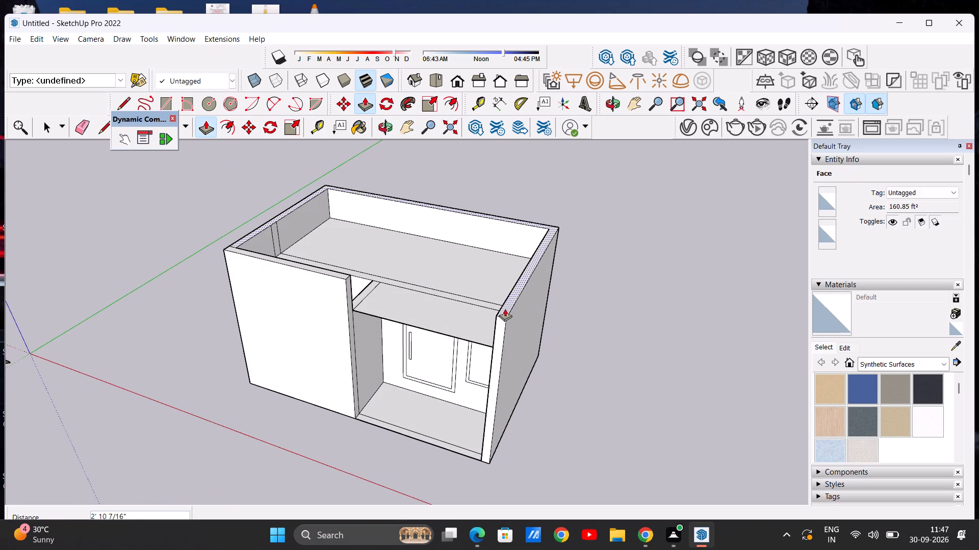
Raise the top of the same back and side outer walls by about a further 5' 1".
left_click(505, 309)
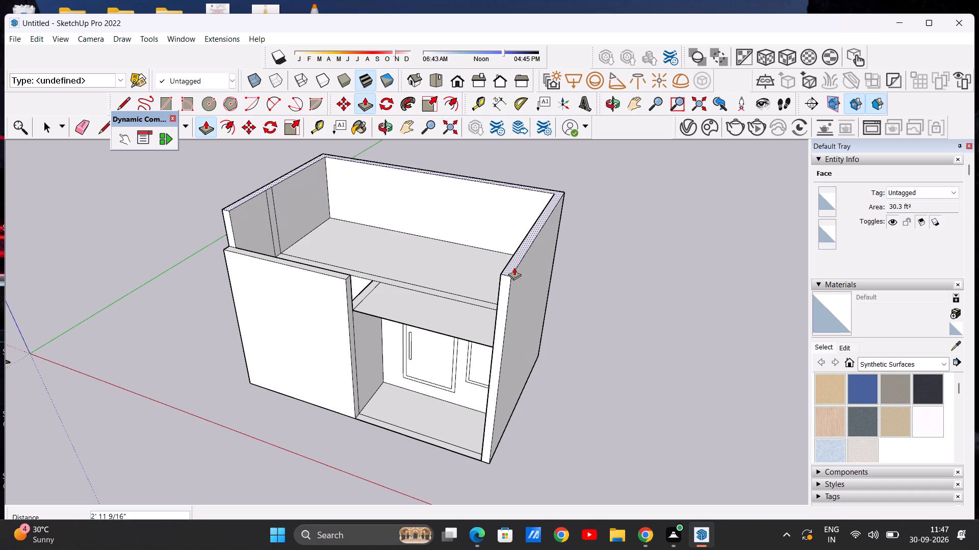
scroll(491, 342, "down", 1)
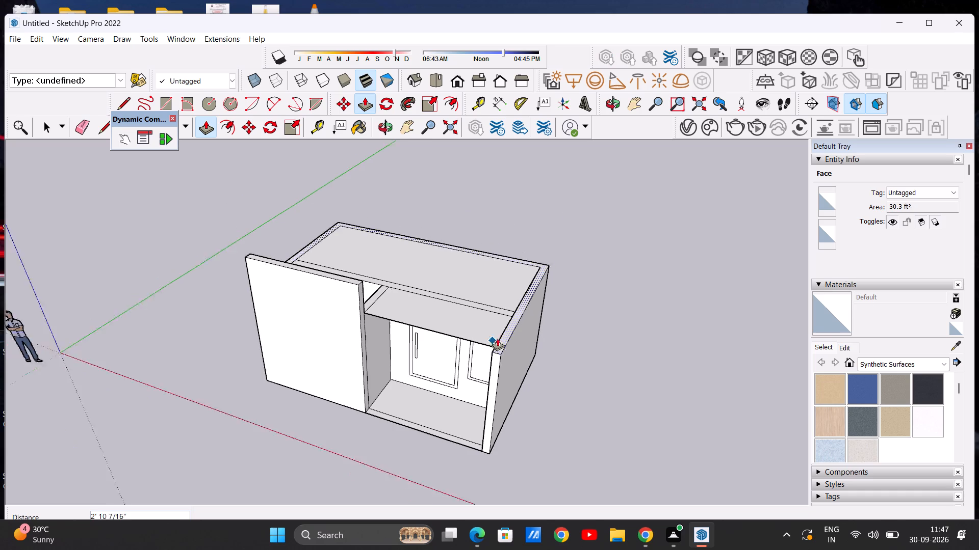
scroll(497, 338, "down", 2)
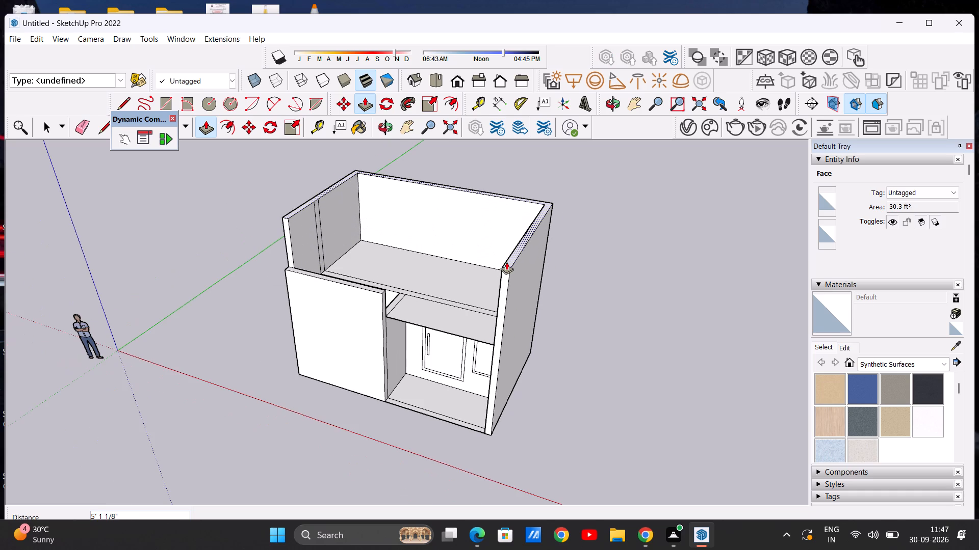
left_click(506, 262)
left_click(506, 262)
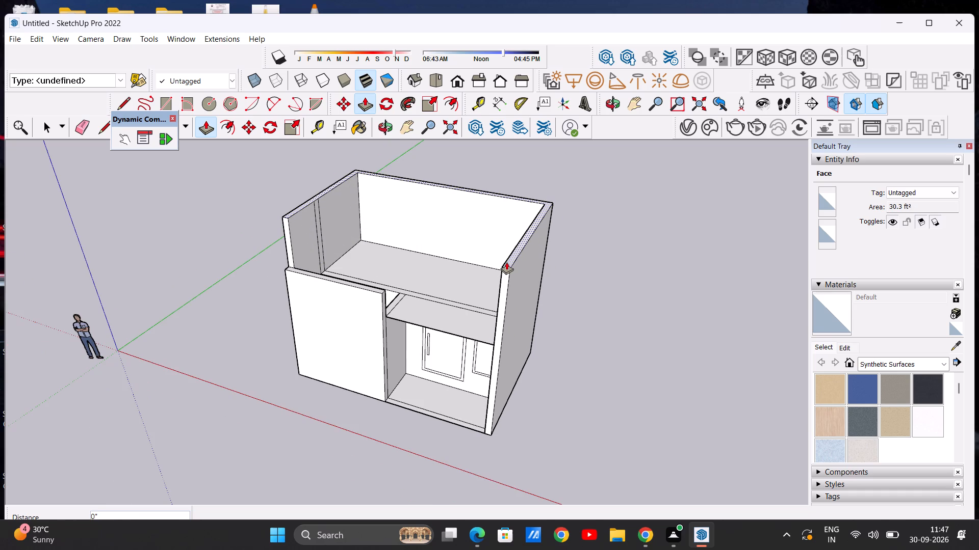
key("space")
Push/Pull the top of the long partition between the rear and front rooms up about 8', level with the outer walls.
scroll(599, 546, "down", 20)
scroll(599, 546, "down", 7)
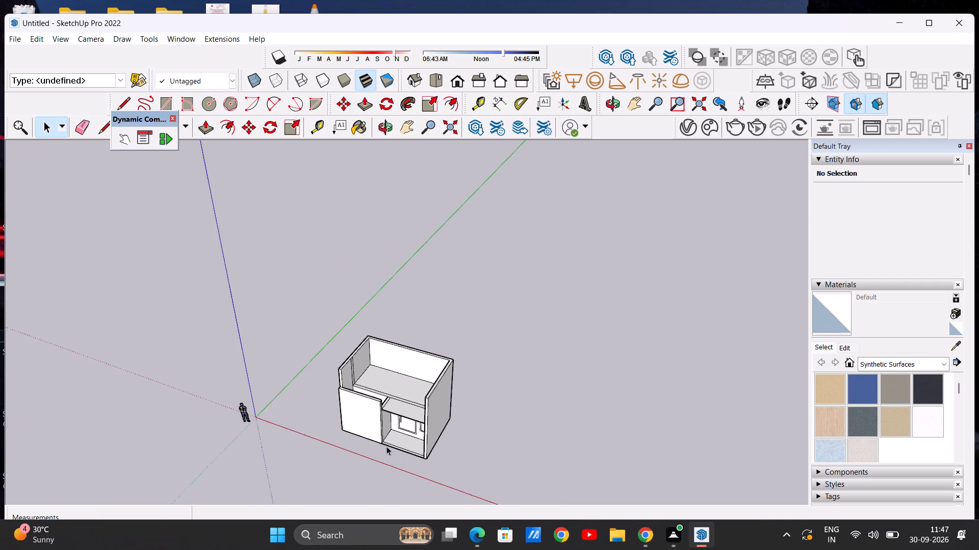
middle_click_drag(382, 445, 468, 318)
scroll(418, 406, "up", 9)
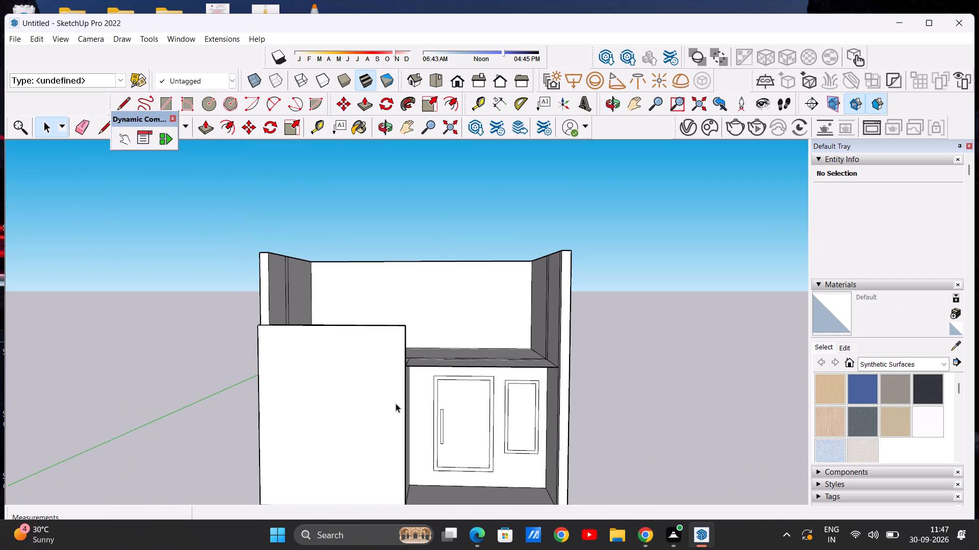
scroll(396, 403, "up", 1)
scroll(396, 381, "down", 3)
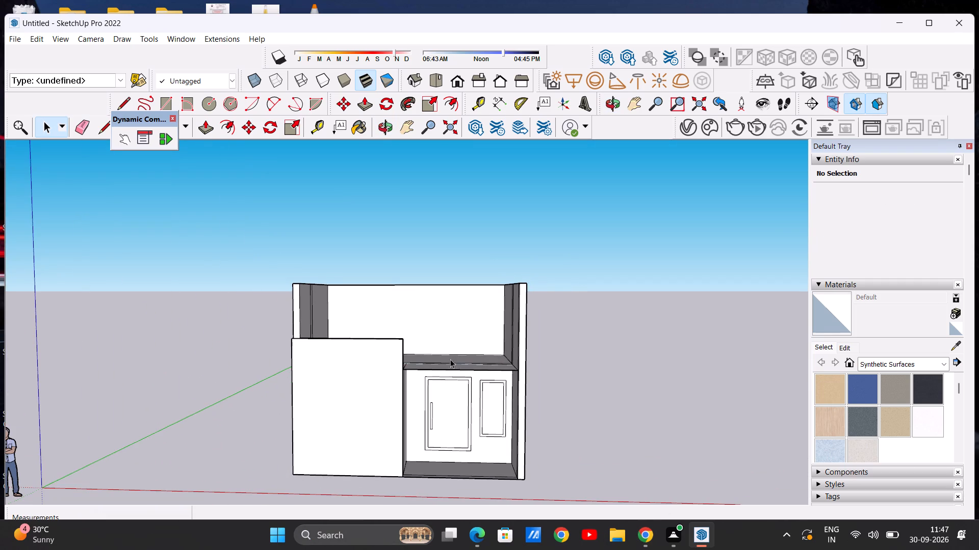
scroll(450, 359, "down", 2)
middle_click_drag(436, 358, 447, 545)
scroll(408, 355, "up", 5)
middle_click_drag(417, 356, 423, 414)
scroll(425, 355, "up", 4)
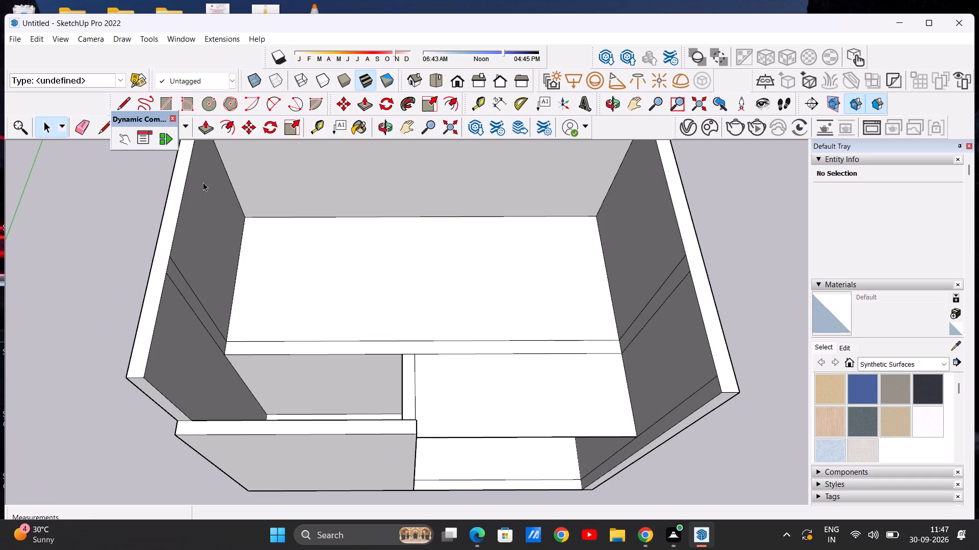
left_click_drag(203, 153, 213, 138)
key("p")
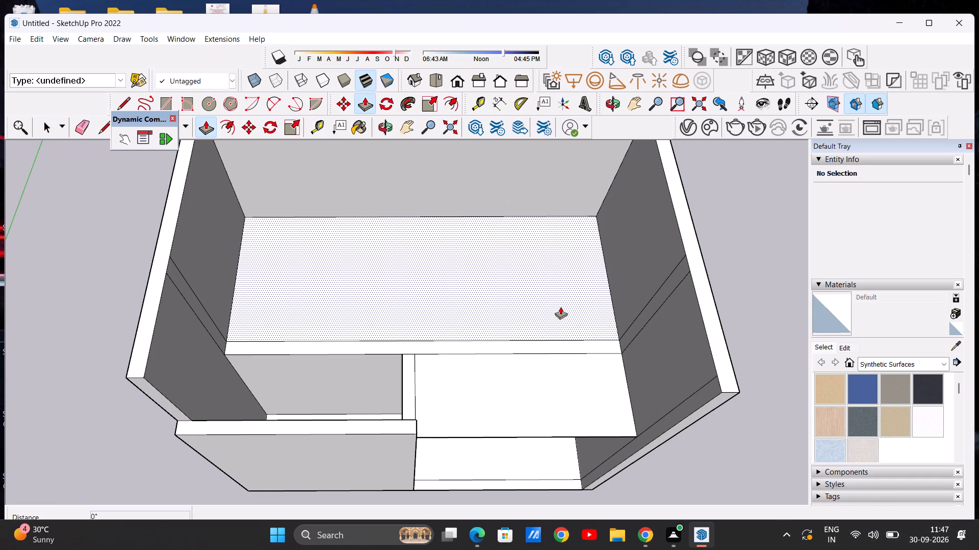
left_click(613, 343)
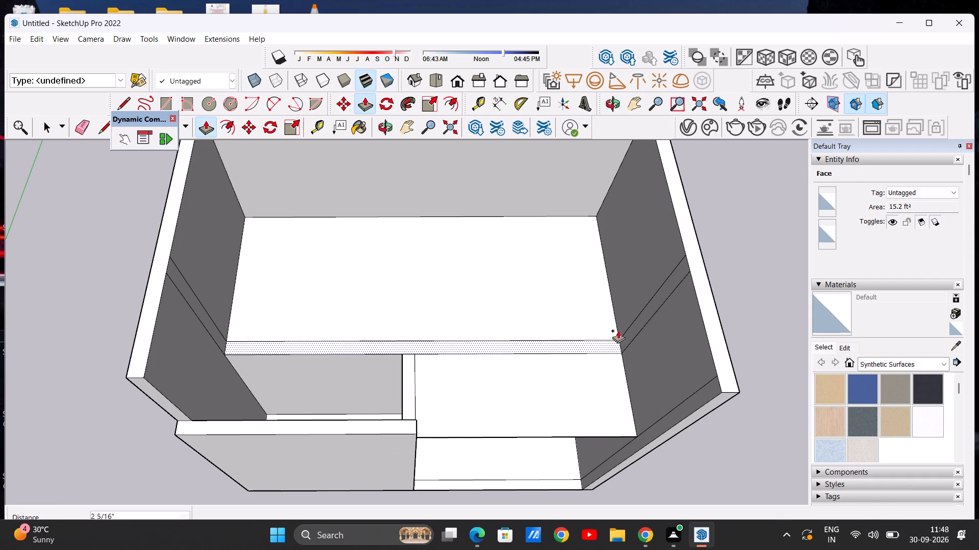
left_click(692, 265)
key("space")
Erase the two vertical lines on the front face of the raised partition.
scroll(399, 306, "down", 3)
middle_click_drag(452, 341, 441, 218)
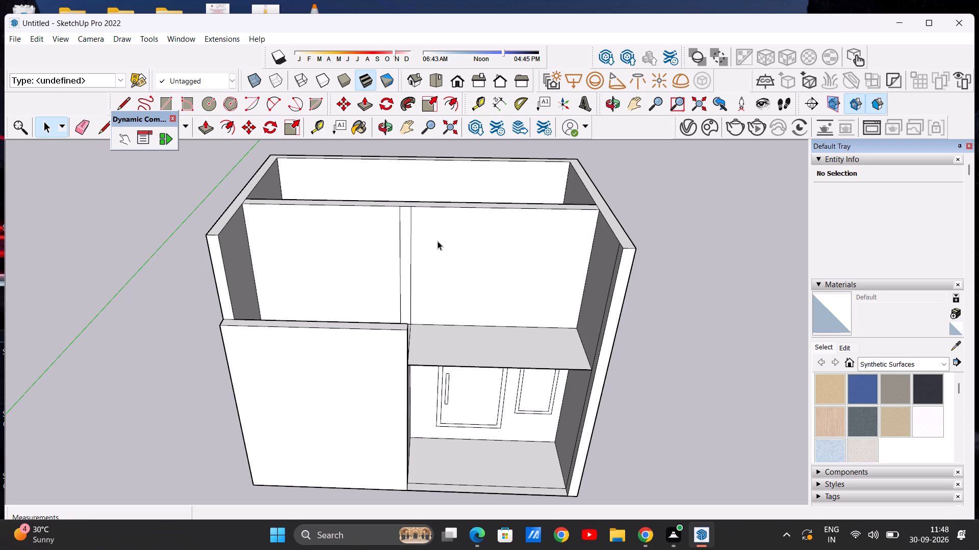
scroll(437, 241, "down", 4)
scroll(402, 270, "down", 6)
middle_click_drag(430, 293, 428, 274)
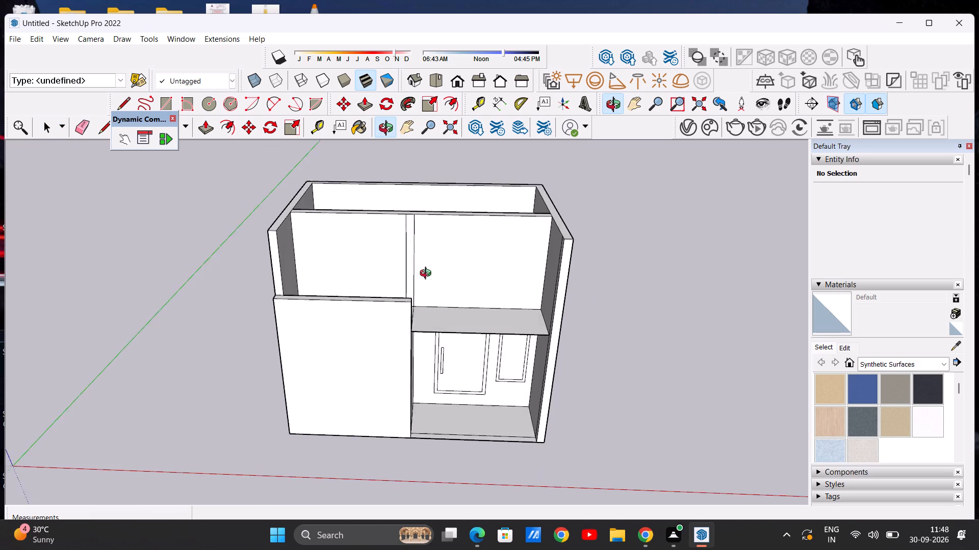
middle_click_drag(428, 274, 350, 288)
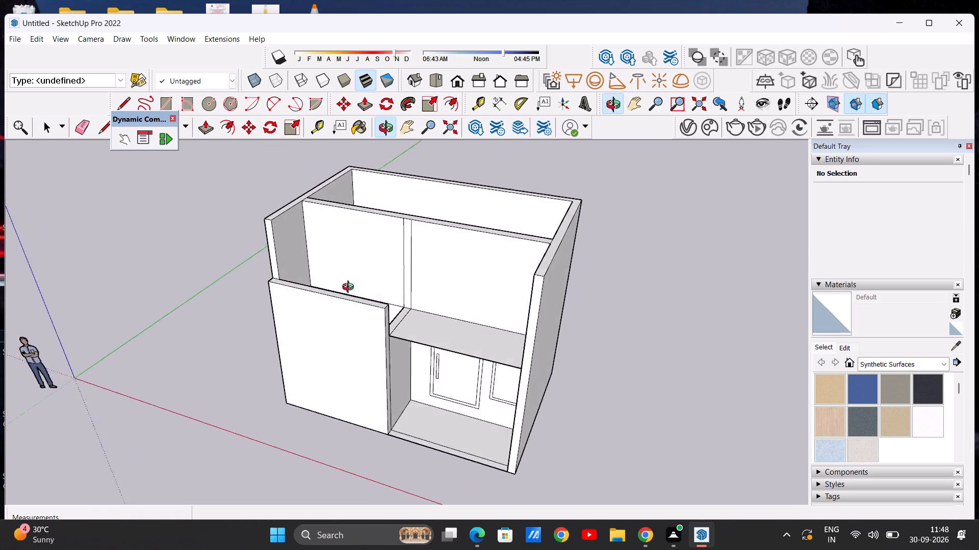
middle_click_drag(350, 288, 397, 229)
scroll(411, 227, "up", 7)
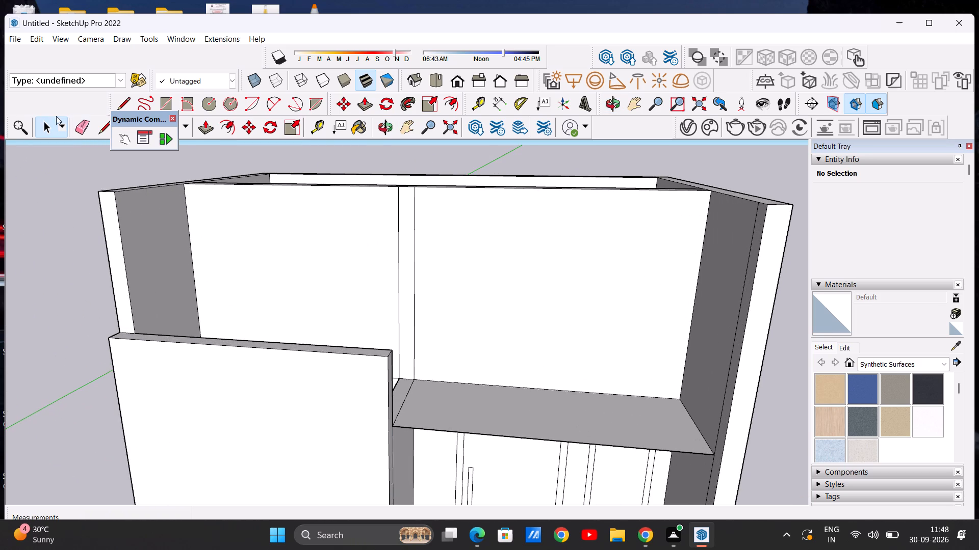
left_click(81, 126)
scroll(401, 213, "up", 2)
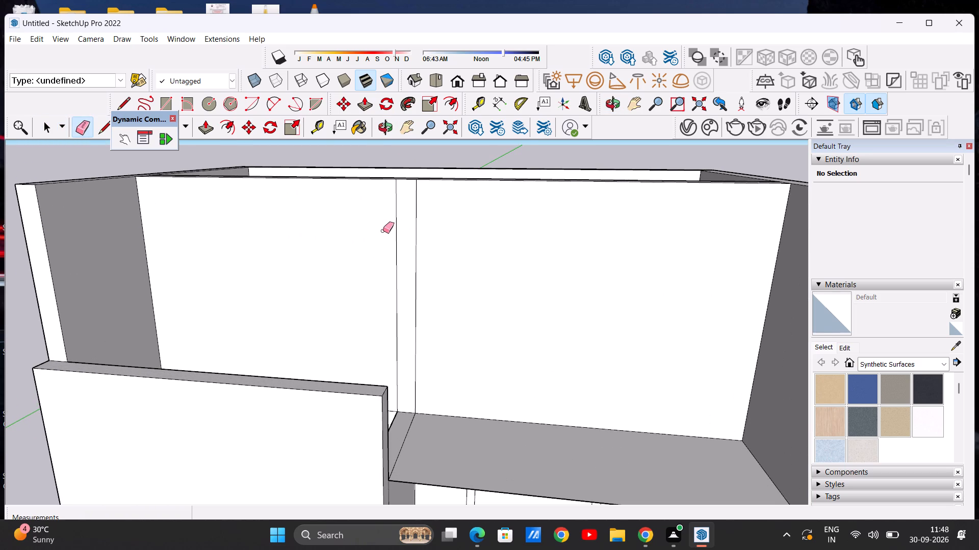
left_click_drag(396, 232, 426, 233)
key("space")
Copy the small front room's floor face 10' straight up to the top corner beside the cross wall as a roof face.
scroll(374, 267, "down", 3)
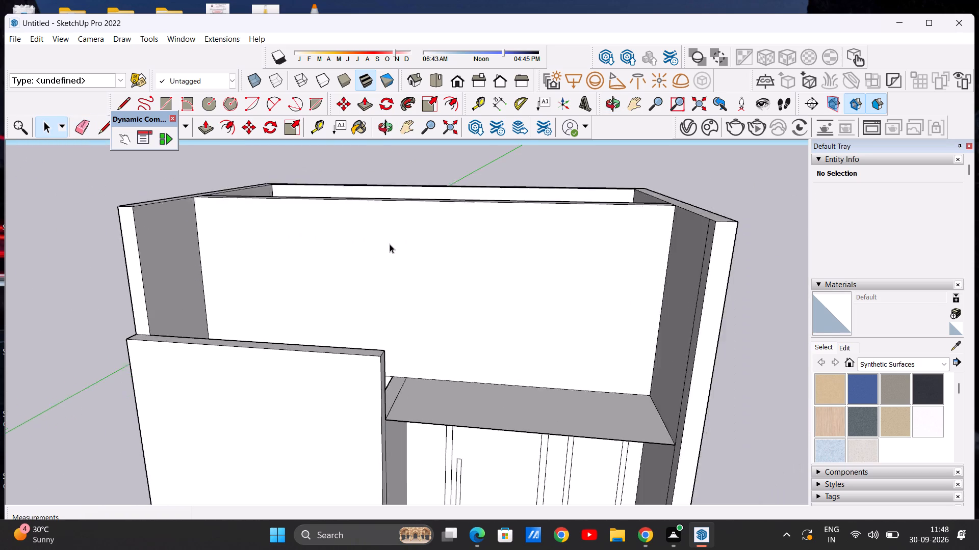
scroll(390, 244, "down", 3)
middle_click_drag(393, 243, 431, 427)
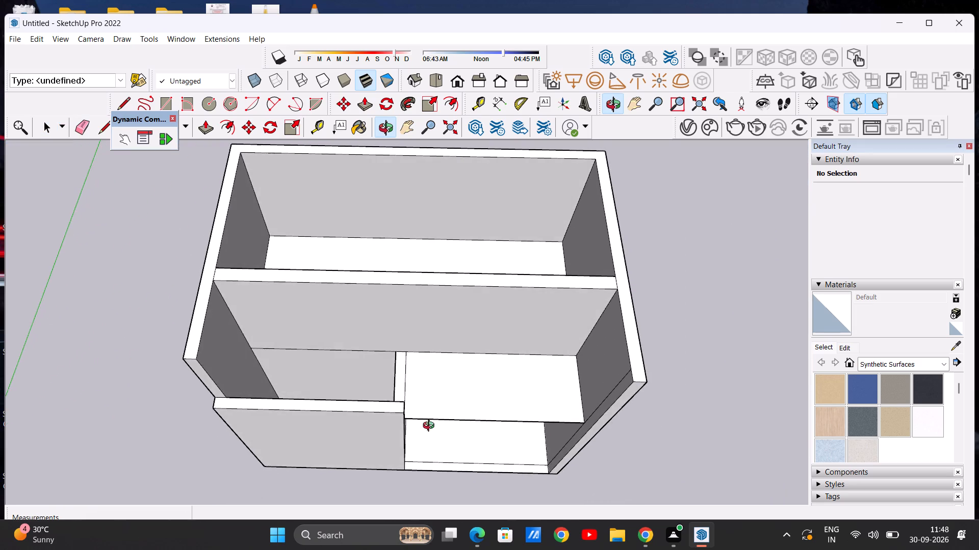
middle_click_drag(431, 427, 467, 504)
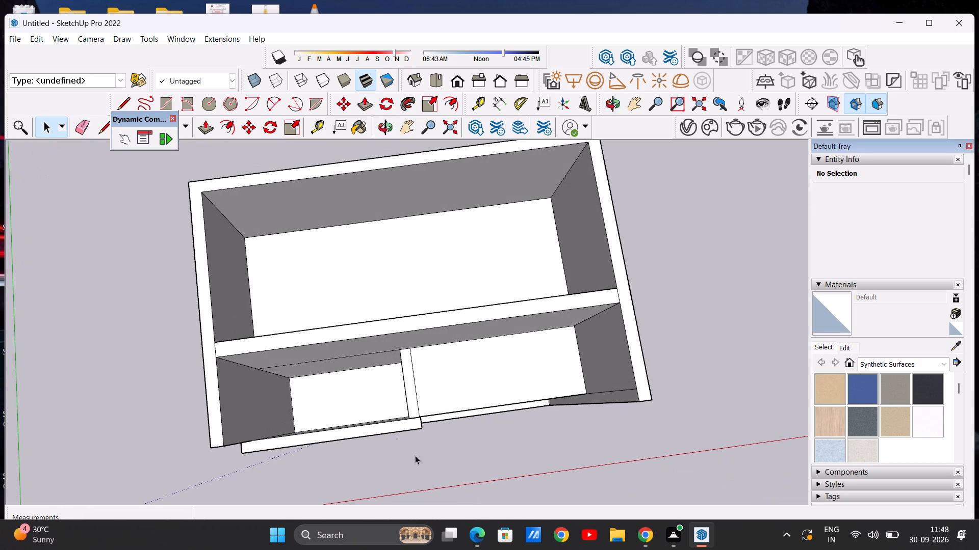
scroll(336, 399, "up", 6)
double_click(337, 399)
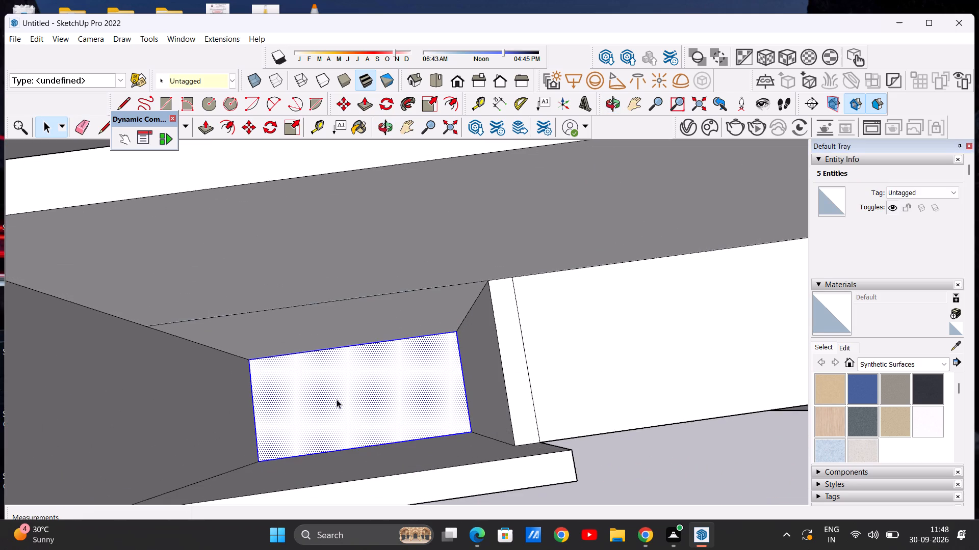
left_click(247, 127)
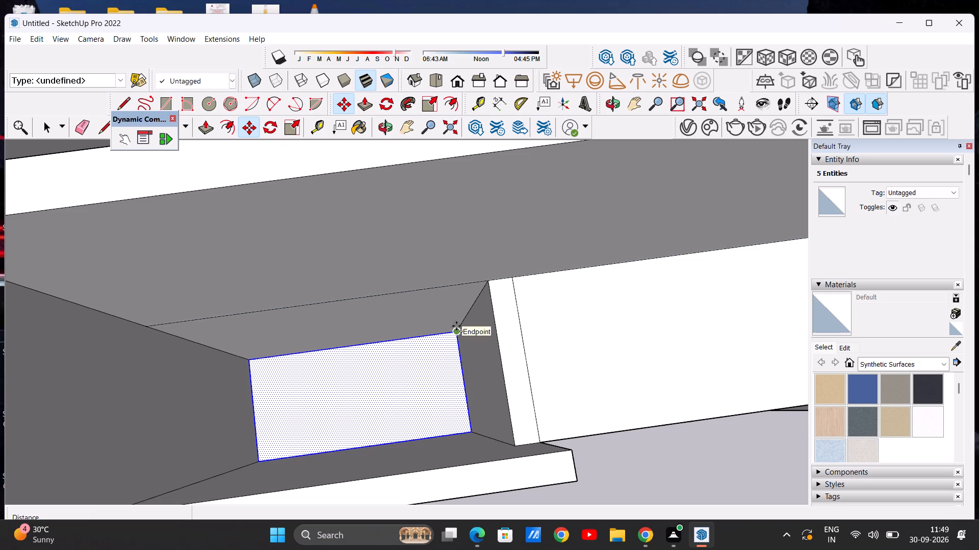
left_click(462, 325)
left_click(484, 284)
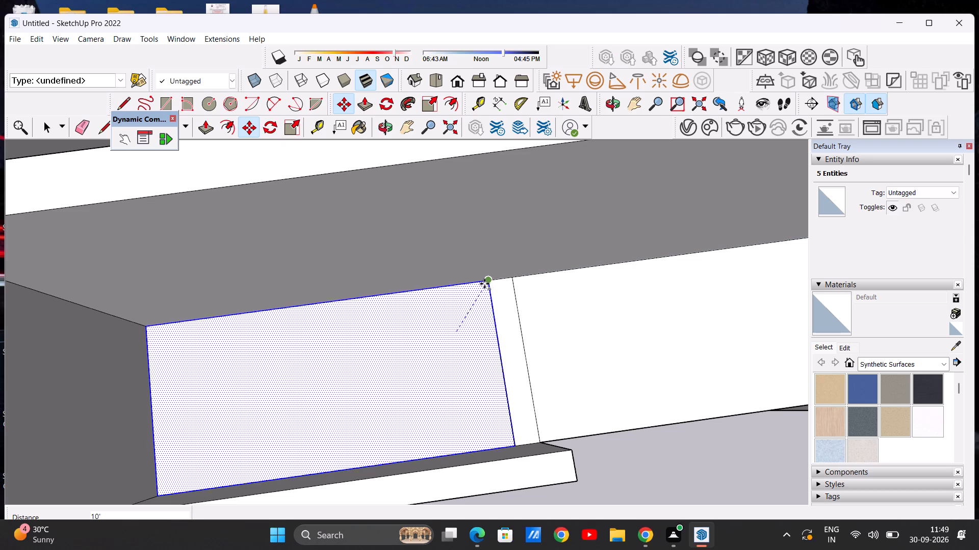
key("space")
scroll(337, 308, "down", 13)
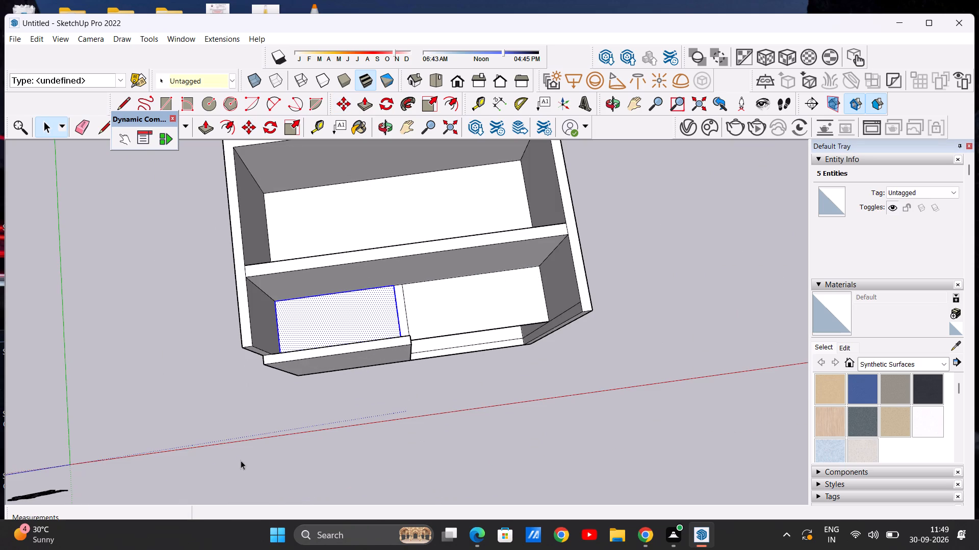
left_click(195, 379)
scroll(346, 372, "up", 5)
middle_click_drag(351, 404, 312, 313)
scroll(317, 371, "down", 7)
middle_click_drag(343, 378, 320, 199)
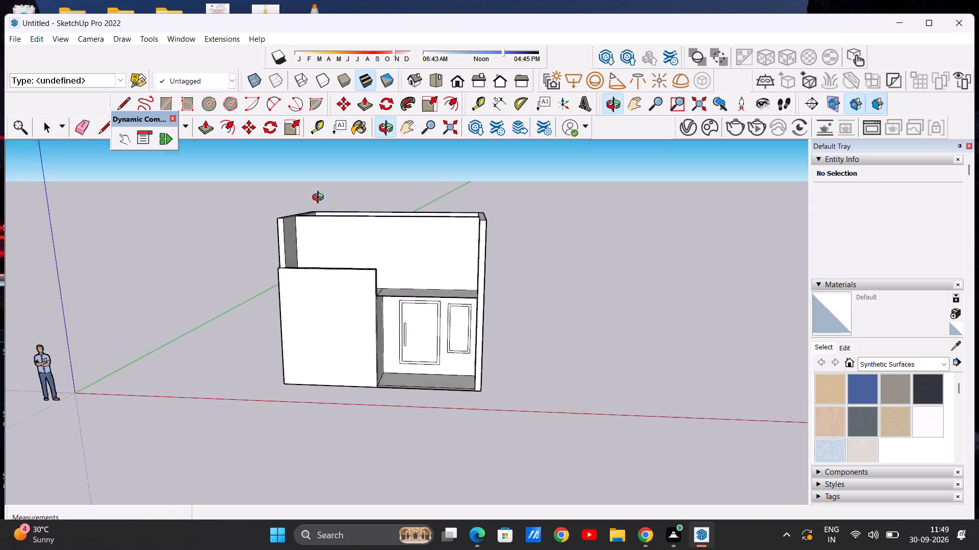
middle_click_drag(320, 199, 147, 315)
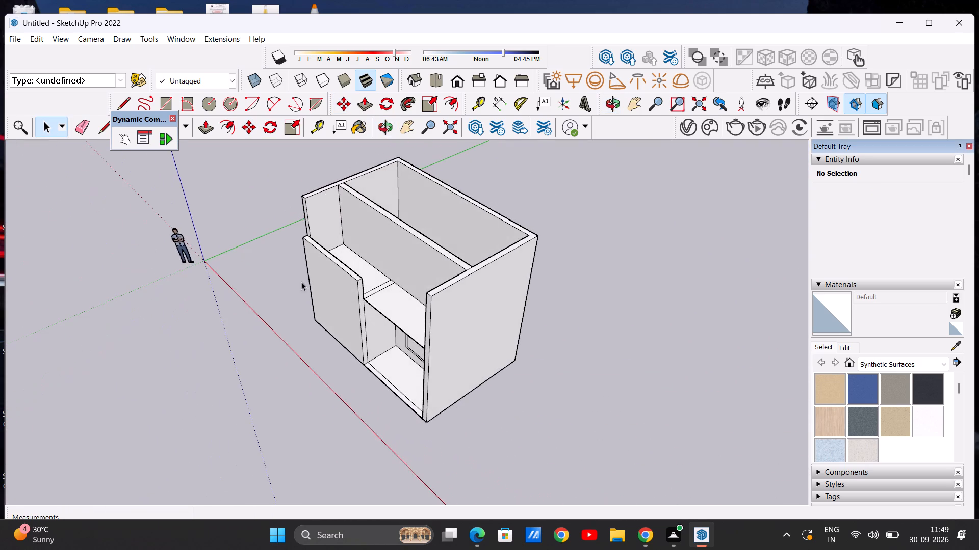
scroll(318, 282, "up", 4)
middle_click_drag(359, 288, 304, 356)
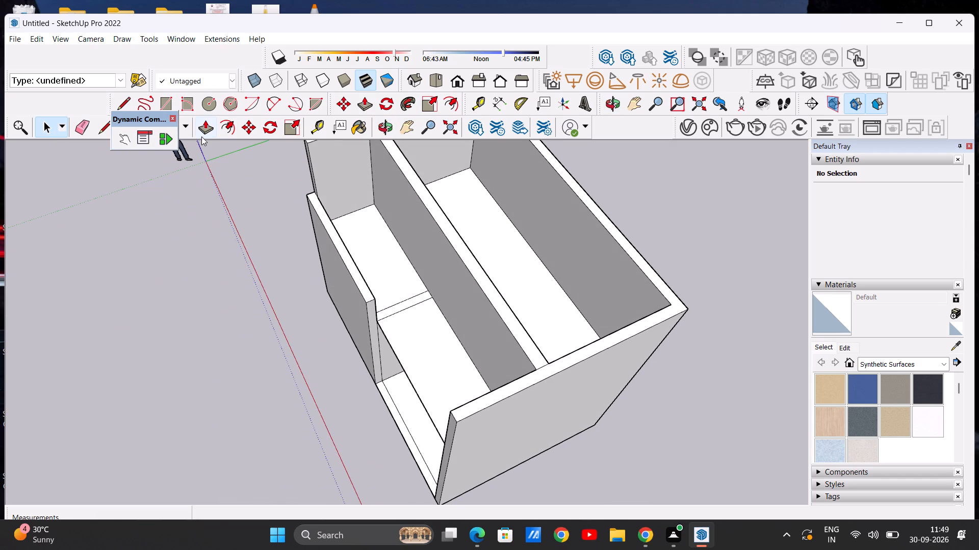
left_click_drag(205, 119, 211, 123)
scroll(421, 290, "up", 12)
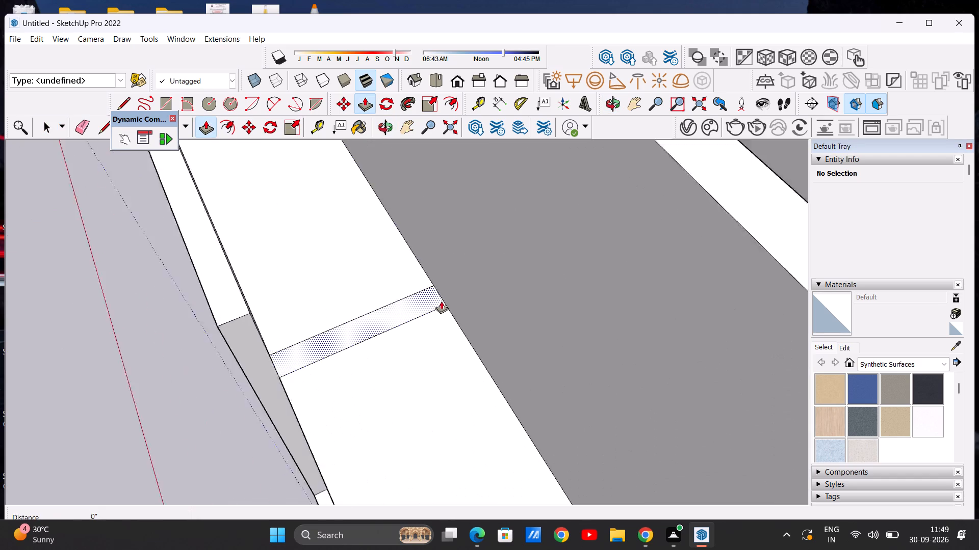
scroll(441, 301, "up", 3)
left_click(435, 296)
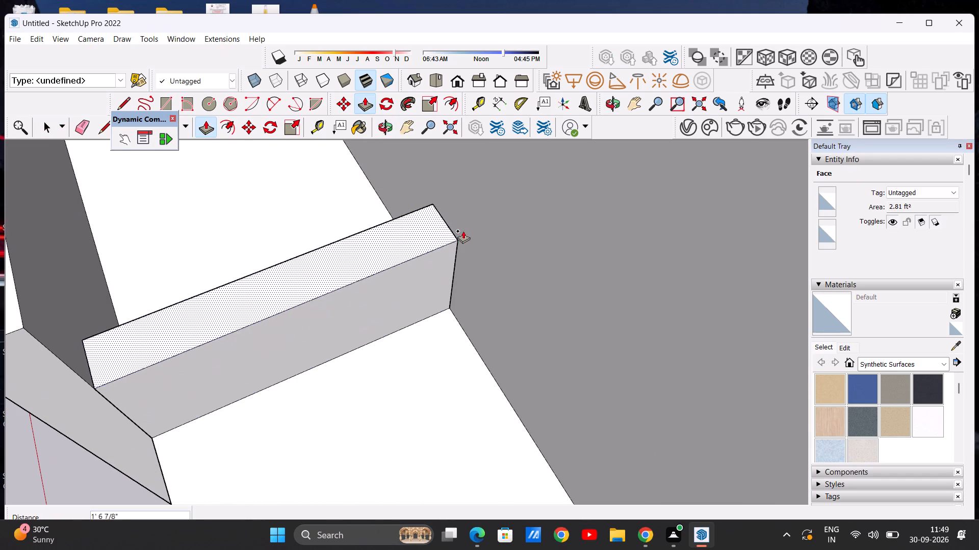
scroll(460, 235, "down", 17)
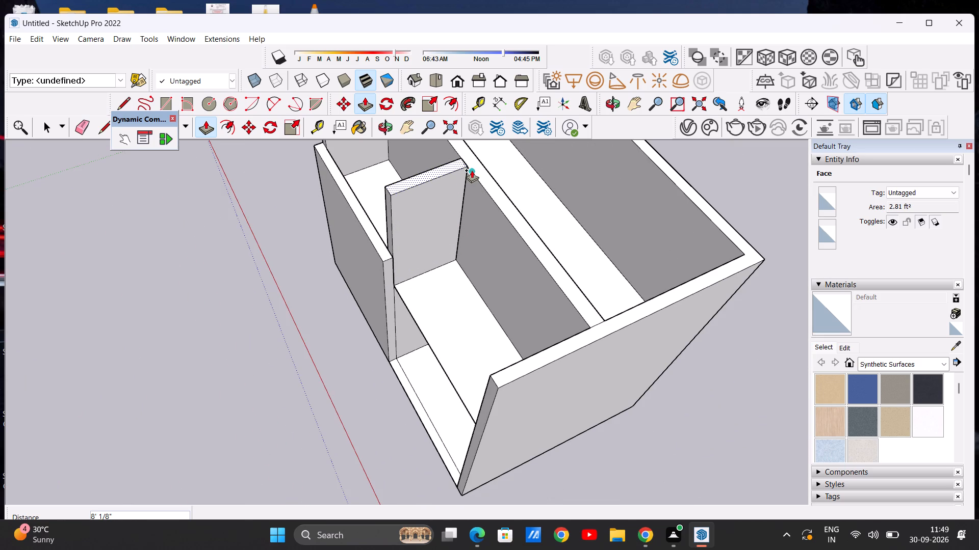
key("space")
Push/Pull the roof face above the door and window up about 4 9/16" to form a slab.
middle_click_drag(373, 359, 560, 199)
scroll(530, 235, "up", 4)
middle_click_drag(513, 310, 549, 398)
scroll(549, 325, "up", 3)
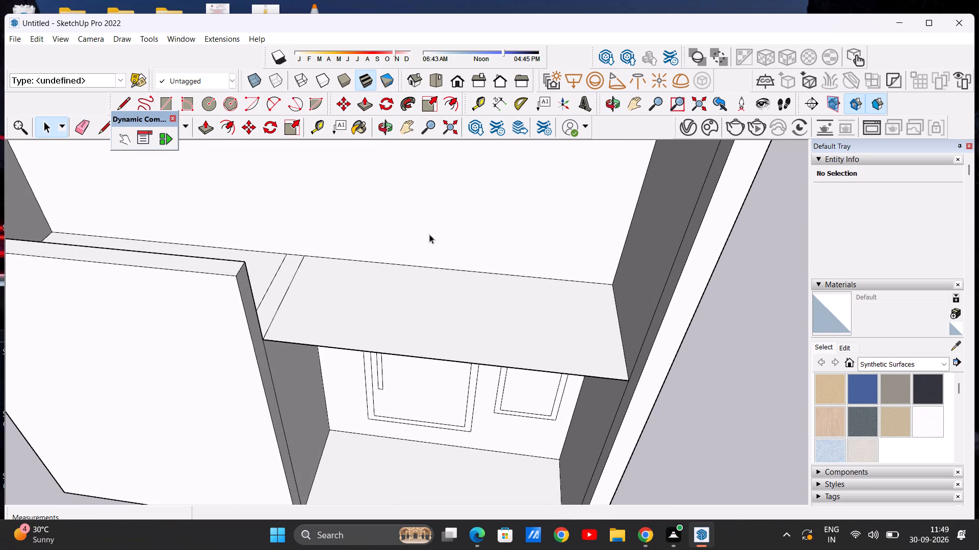
left_click(204, 133)
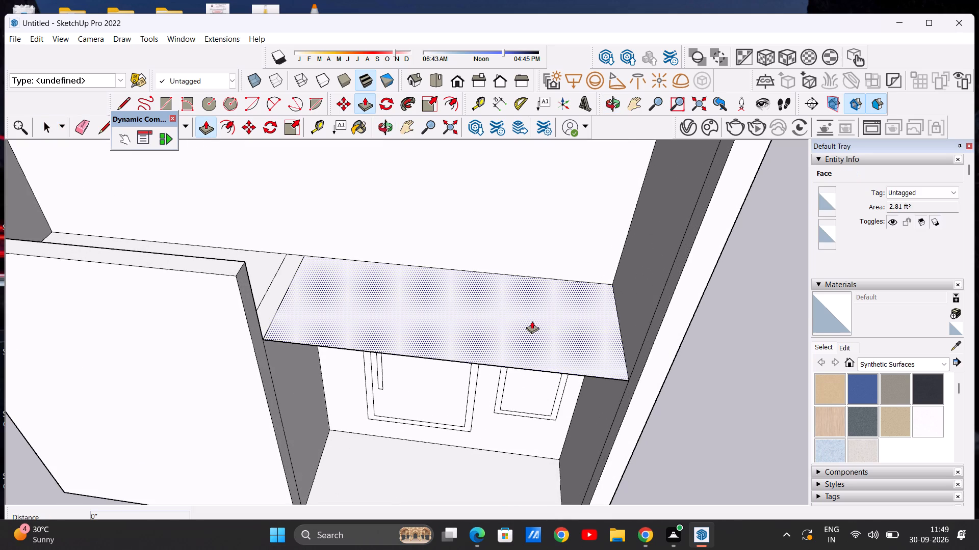
left_click(532, 321)
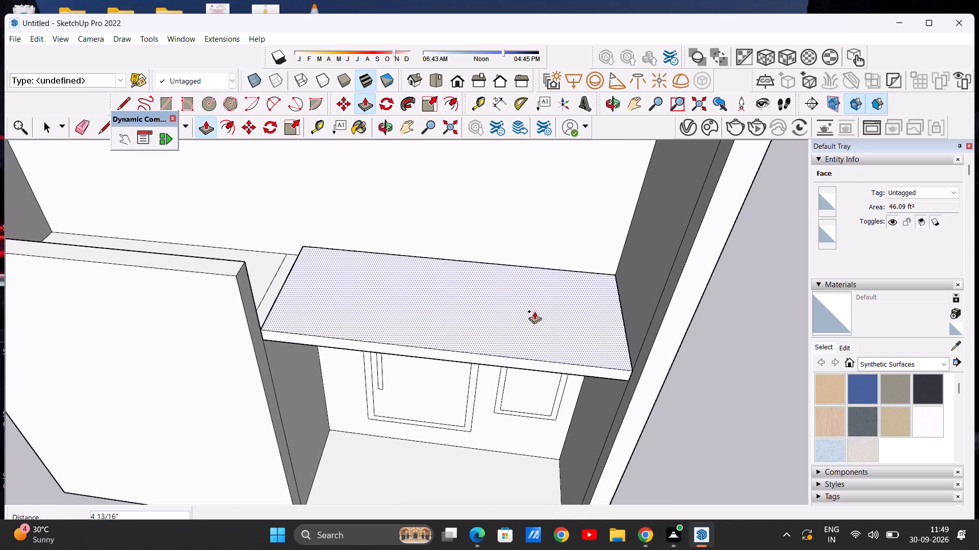
left_click(534, 312)
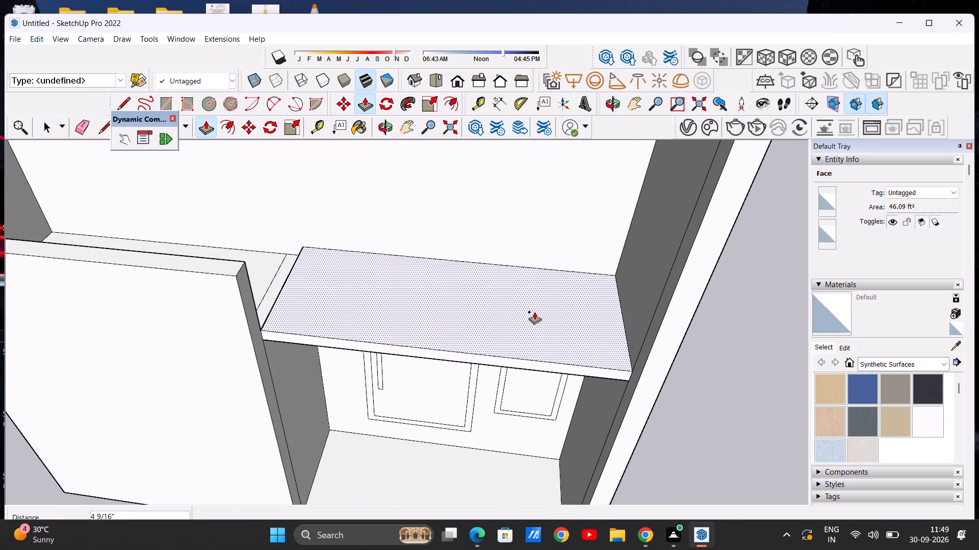
Push/Pull the slab's end face about 9' 9" over the cross wall and adjoining front room to the far side wall.
middle_click_drag(259, 309, 592, 253)
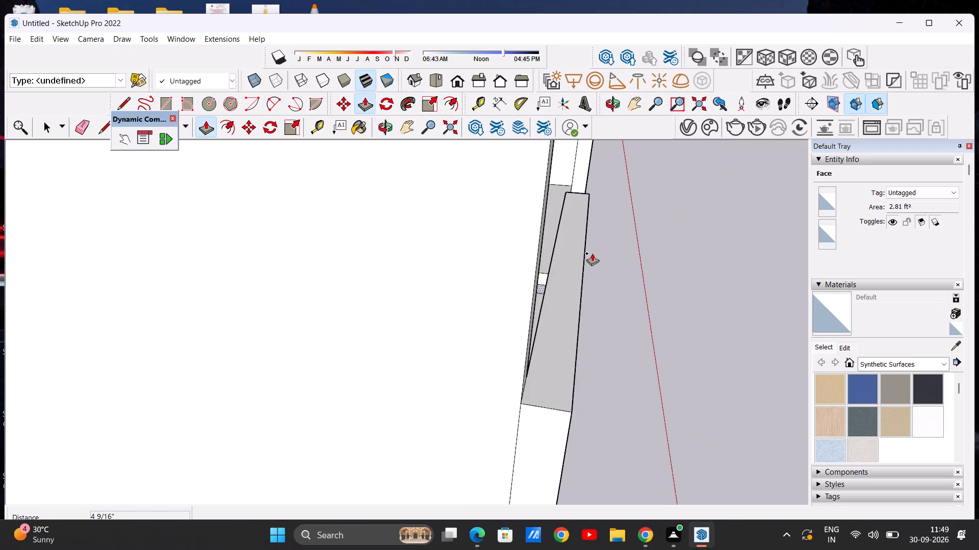
middle_click_drag(552, 273, 467, 300)
scroll(457, 281, "up", 11)
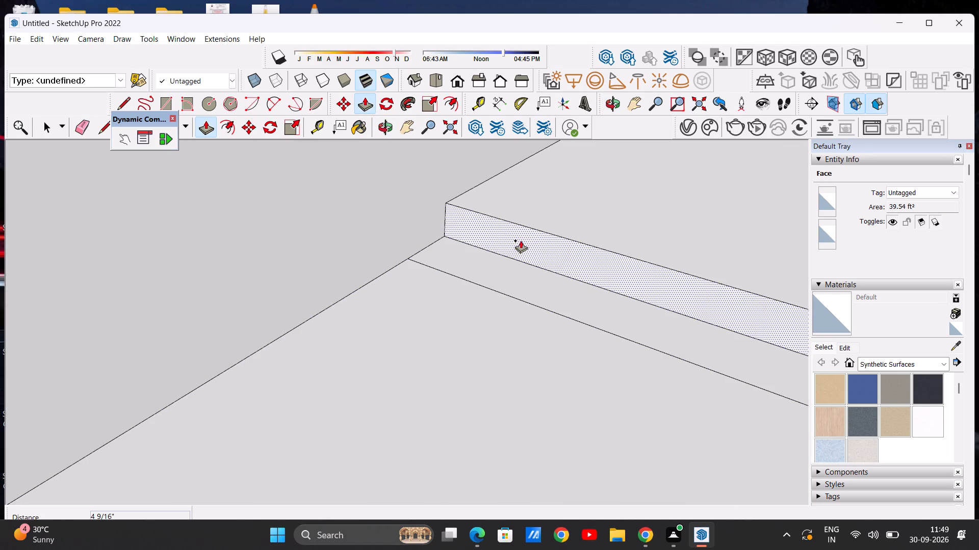
left_click(521, 240)
scroll(441, 332, "down", 14)
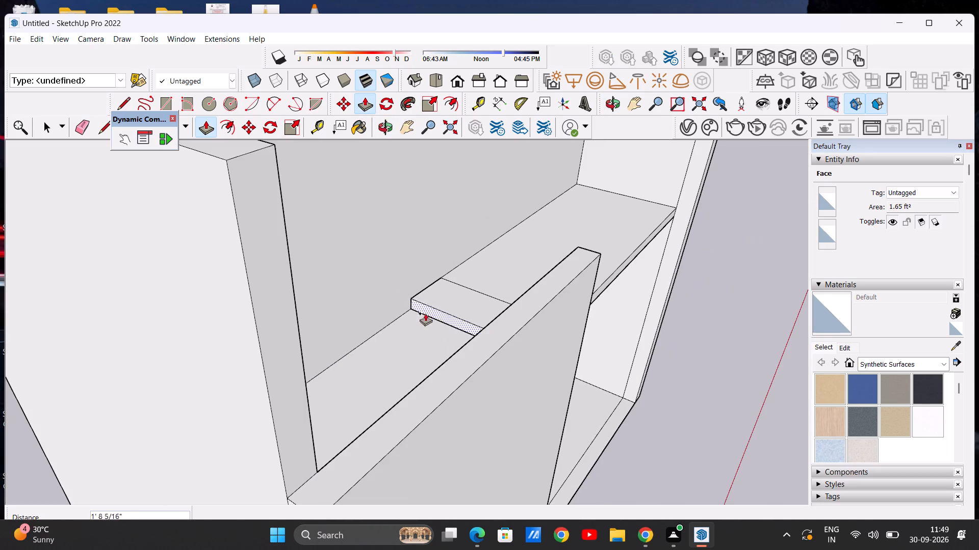
middle_click_drag(324, 390, 196, 409)
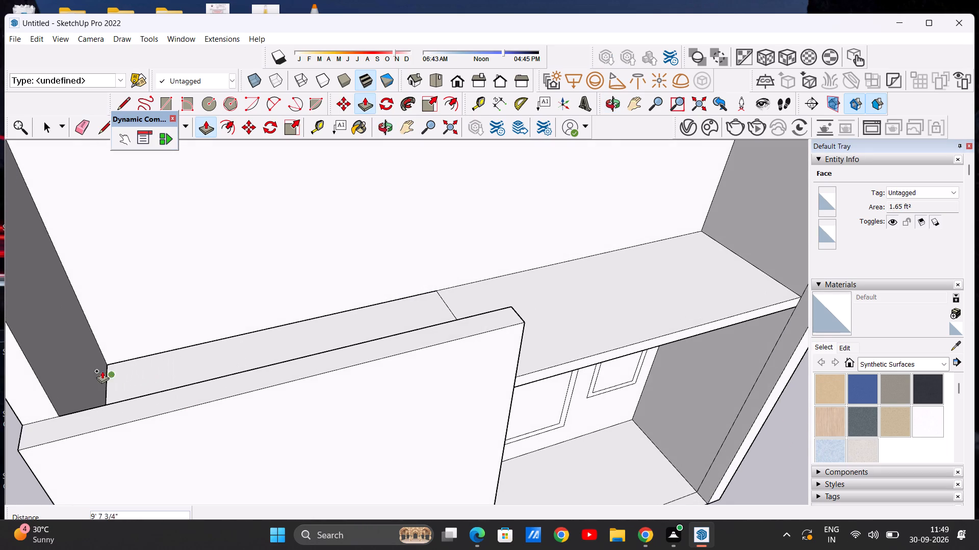
left_click(110, 362)
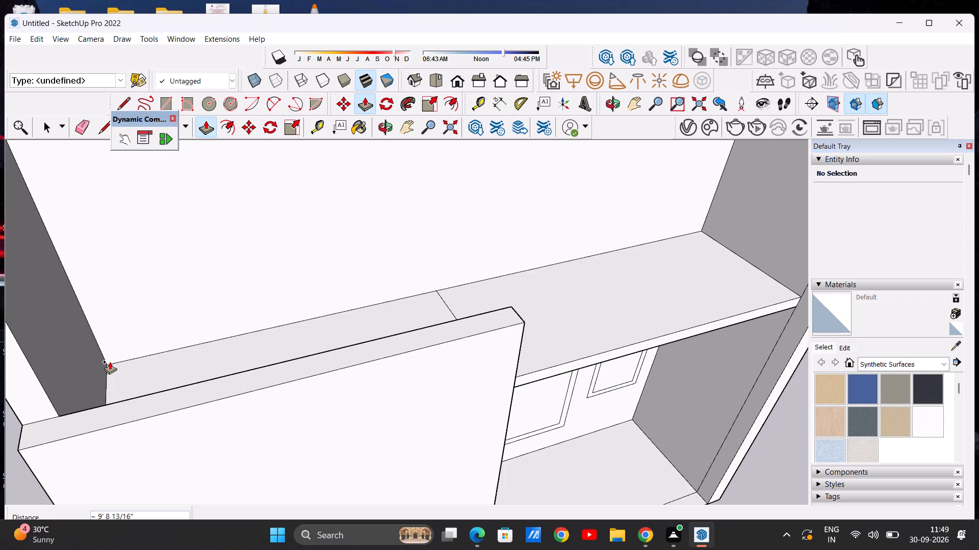
key("space")
Examine the extended slab and the building's front from above and at eye level.
scroll(156, 383, "down", 7)
scroll(187, 363, "up", 1)
scroll(187, 363, "down", 2)
middle_click_drag(255, 396, 237, 352)
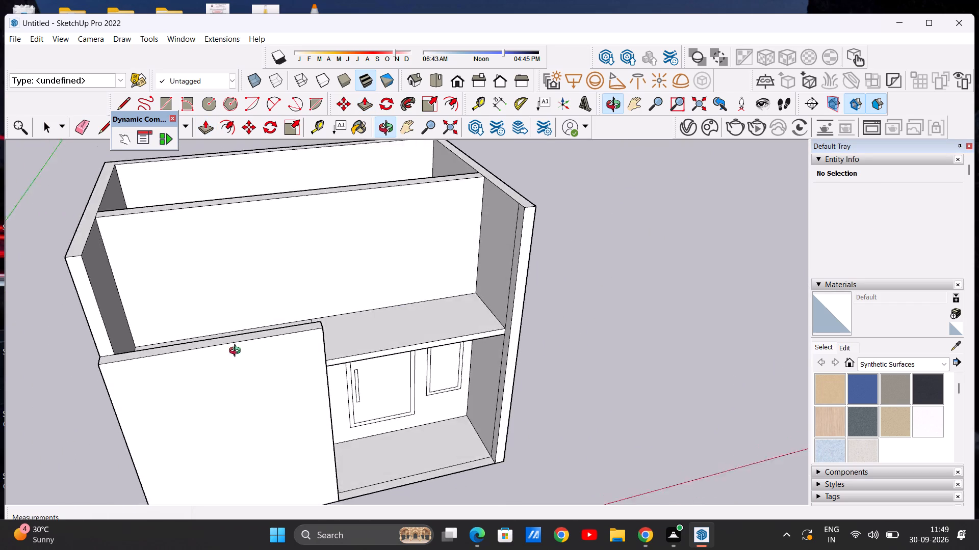
middle_click_drag(237, 352, 215, 486)
scroll(215, 486, "down", 5)
middle_click_drag(267, 338, 254, 401)
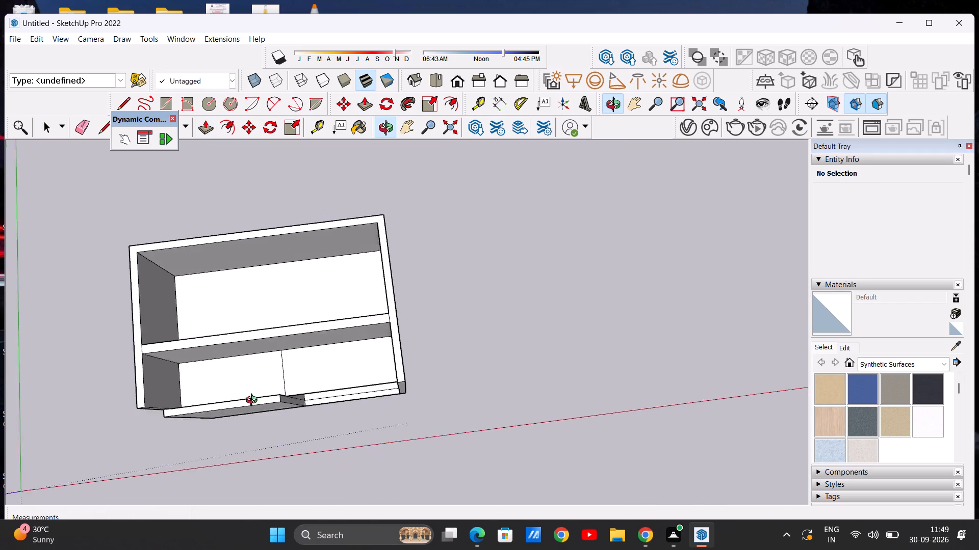
middle_click_drag(254, 401, 224, 203)
middle_click_drag(296, 283, 226, 402)
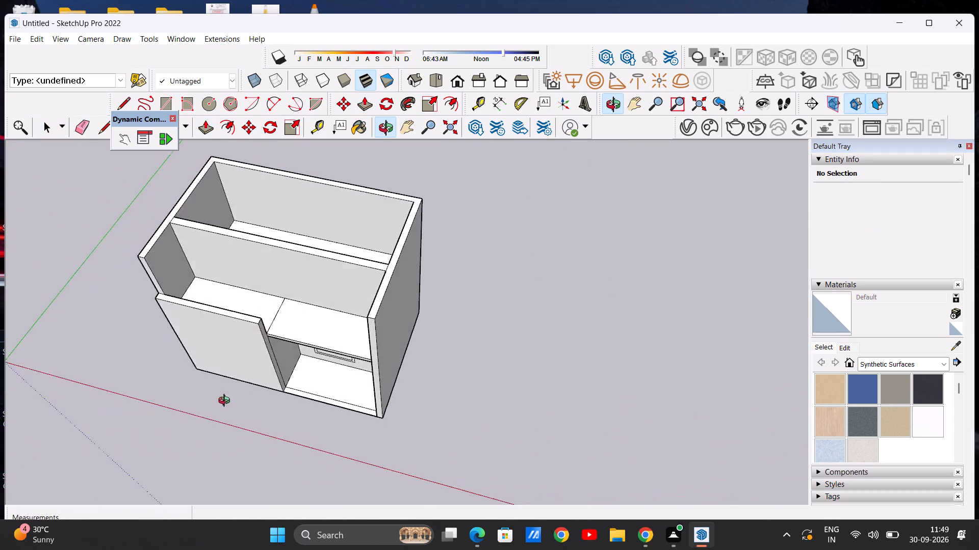
middle_click_drag(226, 402, 349, 251)
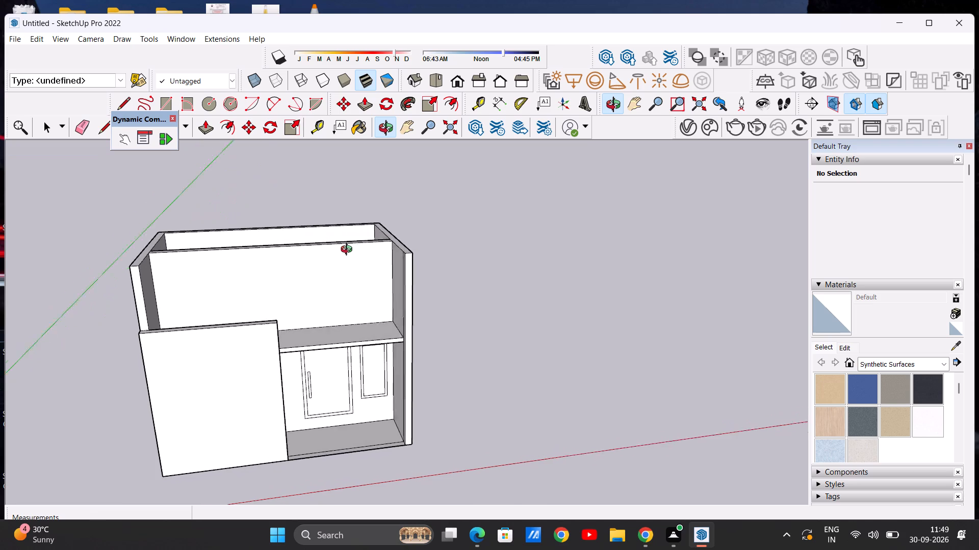
middle_click_drag(349, 251, 334, 253)
scroll(369, 257, "down", 5)
middle_click_drag(349, 323, 322, 282)
scroll(324, 309, "up", 7)
scroll(416, 309, "down", 7)
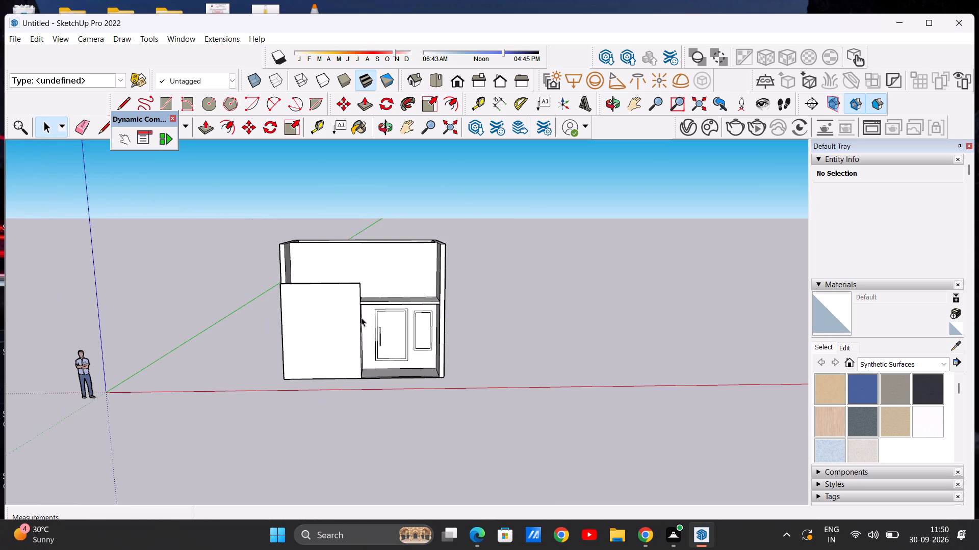
scroll(359, 317, "up", 7)
scroll(336, 316, "down", 2)
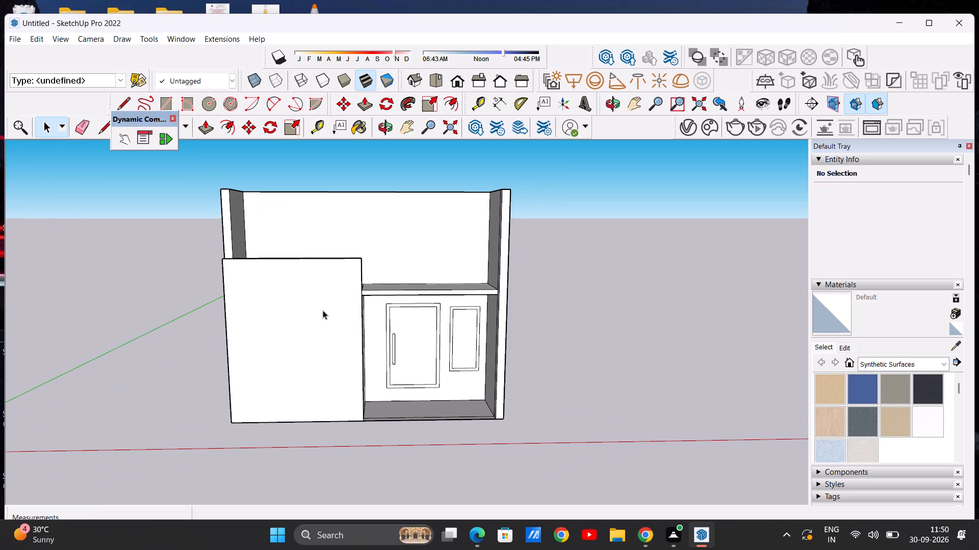
scroll(328, 312, "down", 3)
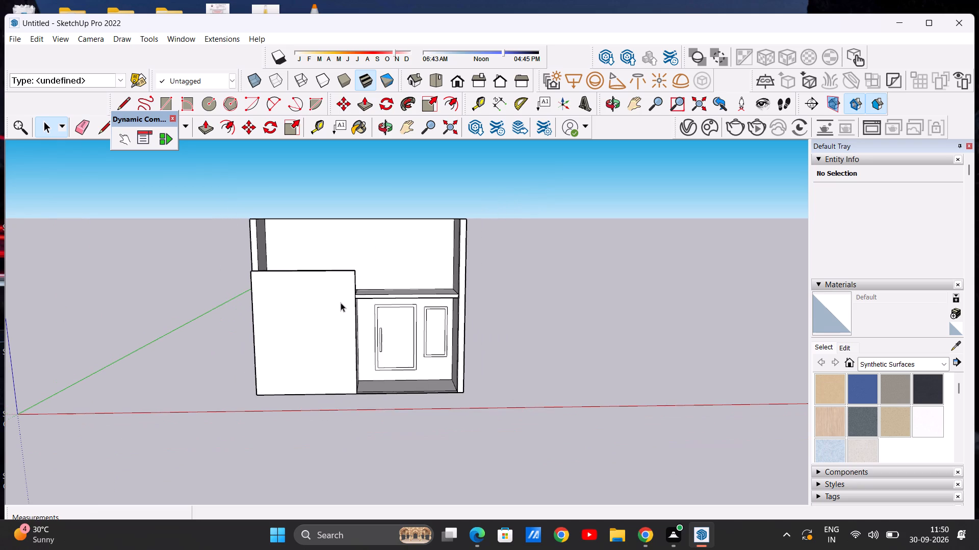
scroll(323, 286, "up", 1)
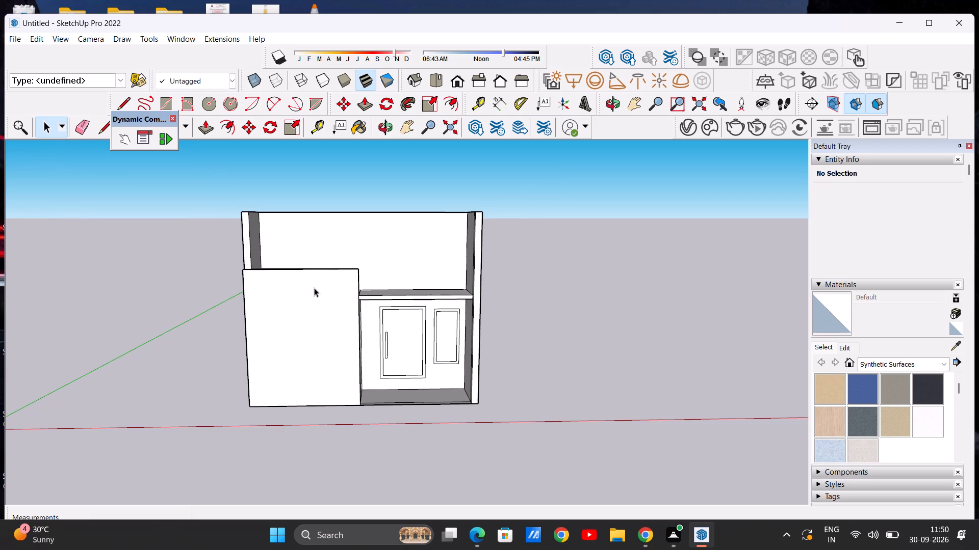
Push/Pull the top of the front wall beside the entrance up about 5' 1 11/16", level with the outer side wall.
middle_click_drag(314, 289, 513, 453)
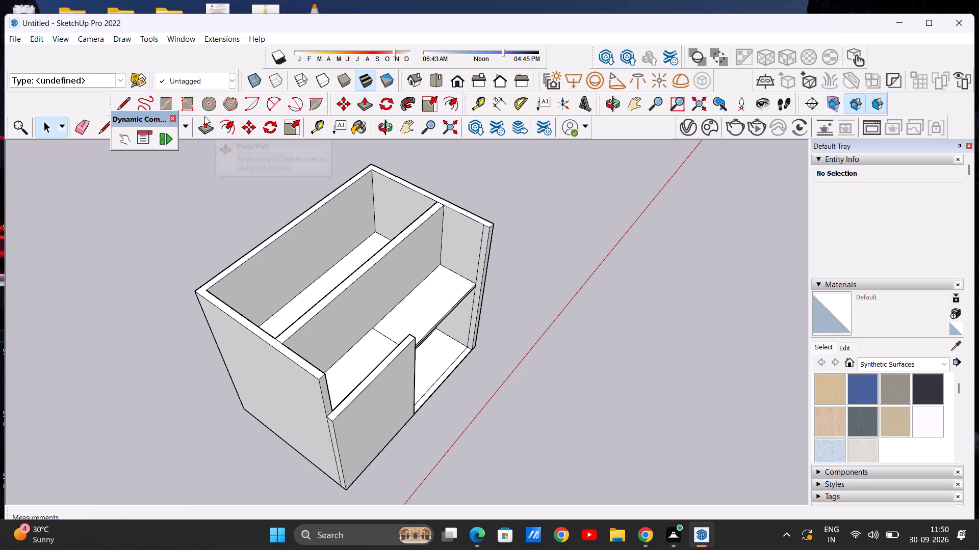
left_click(207, 122)
scroll(373, 382, "up", 13)
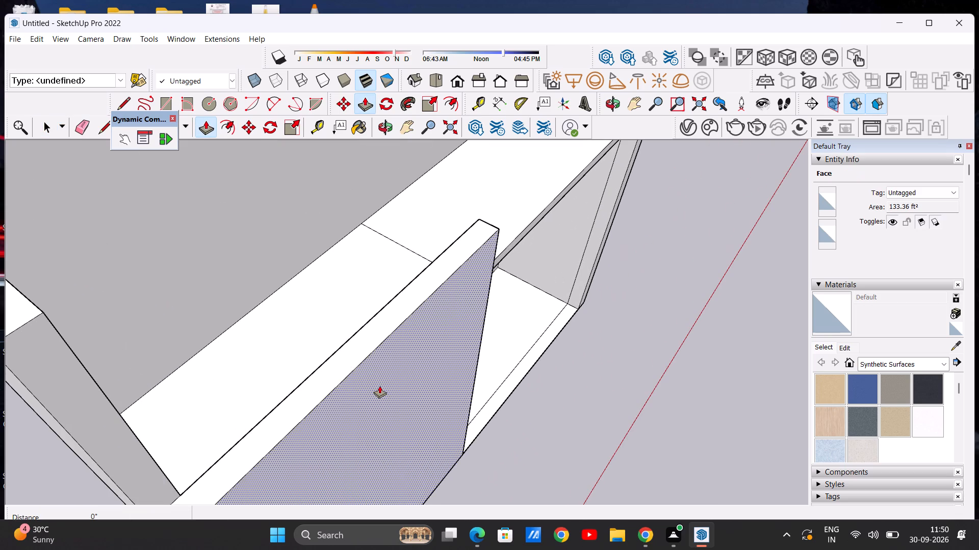
left_click(342, 354)
scroll(371, 256, "down", 6)
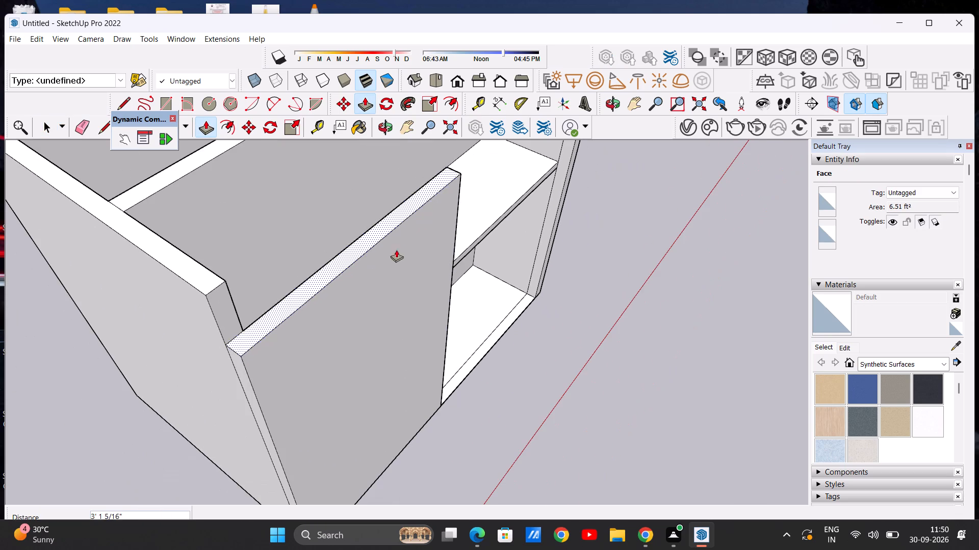
left_click(208, 293)
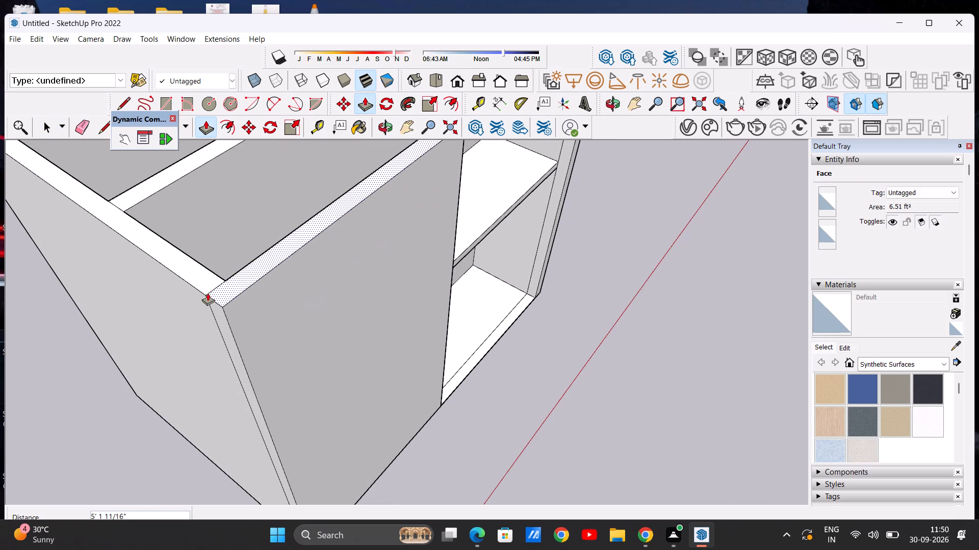
key("space")
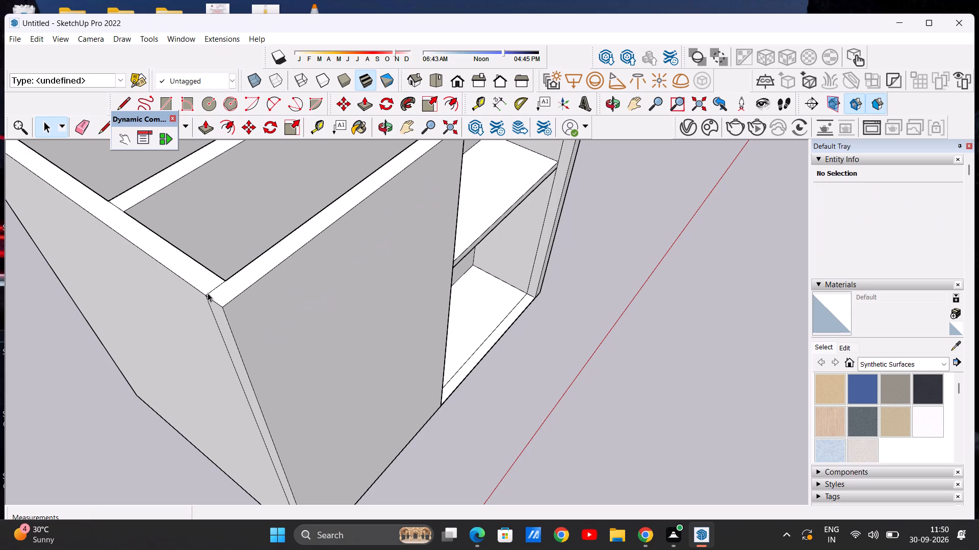
Examine the front elevation with the raised front wall beside the recessed entrance.
scroll(208, 293, "down", 7)
scroll(250, 302, "down", 9)
middle_click_drag(475, 241, 325, 198)
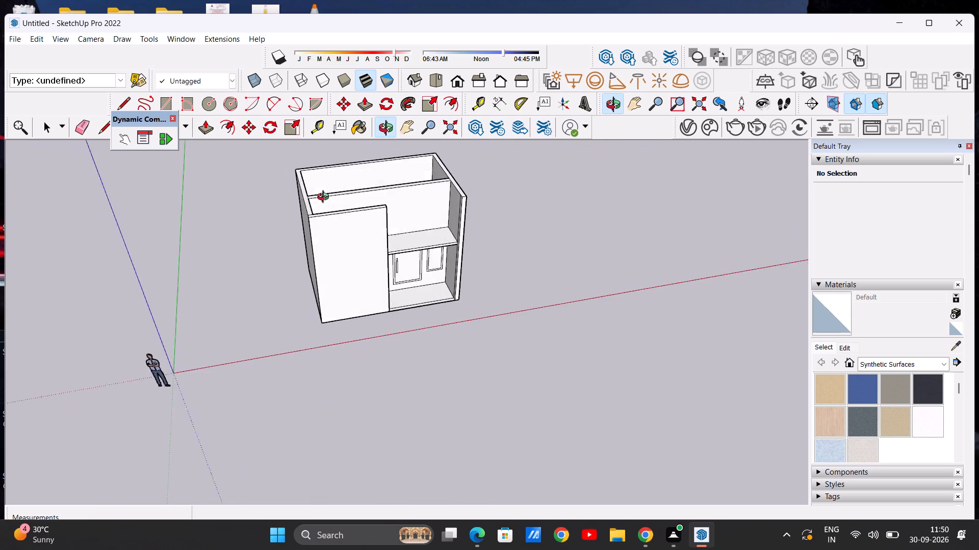
middle_click_drag(325, 198, 328, 158)
middle_click_drag(408, 289, 365, 216)
scroll(394, 204, "up", 9)
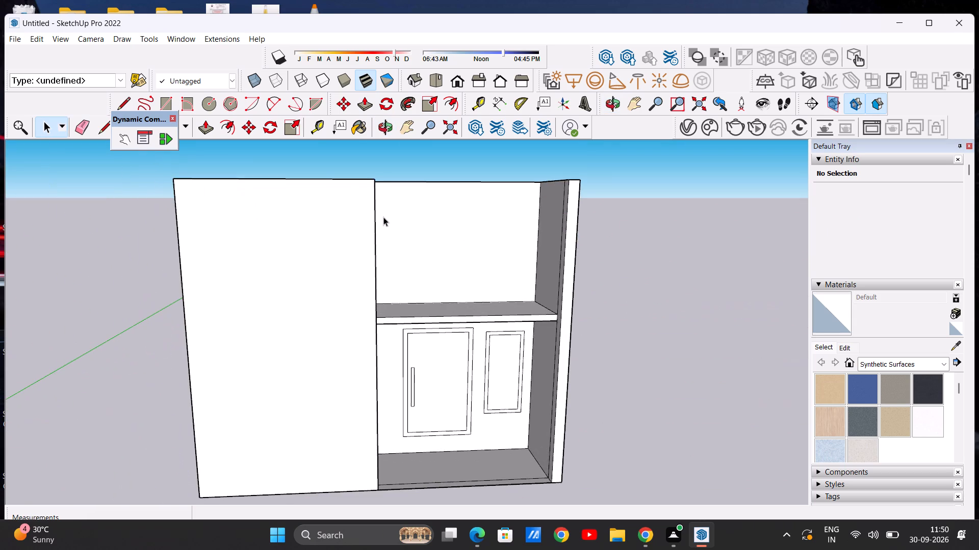
scroll(341, 240, "down", 5)
middle_click_drag(372, 298, 346, 281)
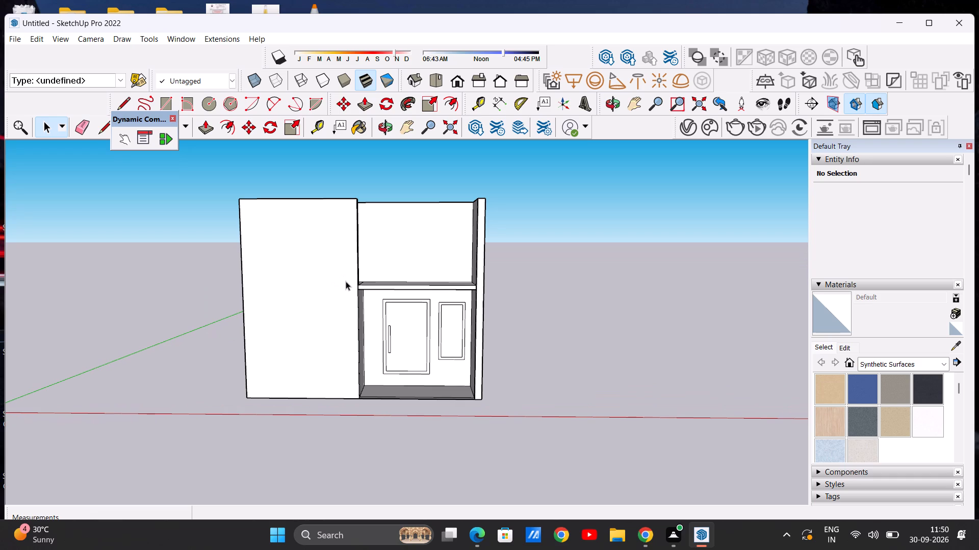
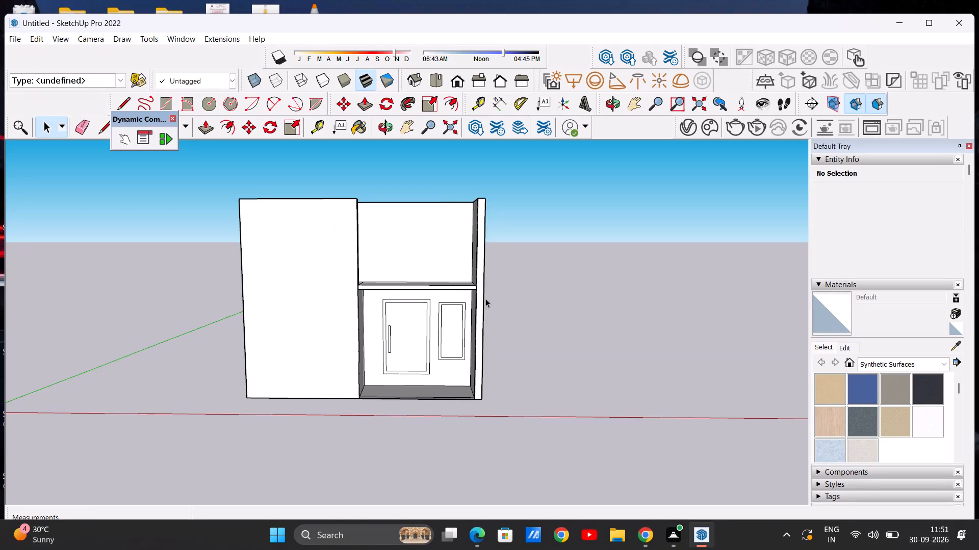
Examine the building's front elevation in the standard Front view and from slightly above, including the recessed entrance and upper walls.
scroll(336, 286, "up", 7)
middle_click_drag(331, 293, 307, 289)
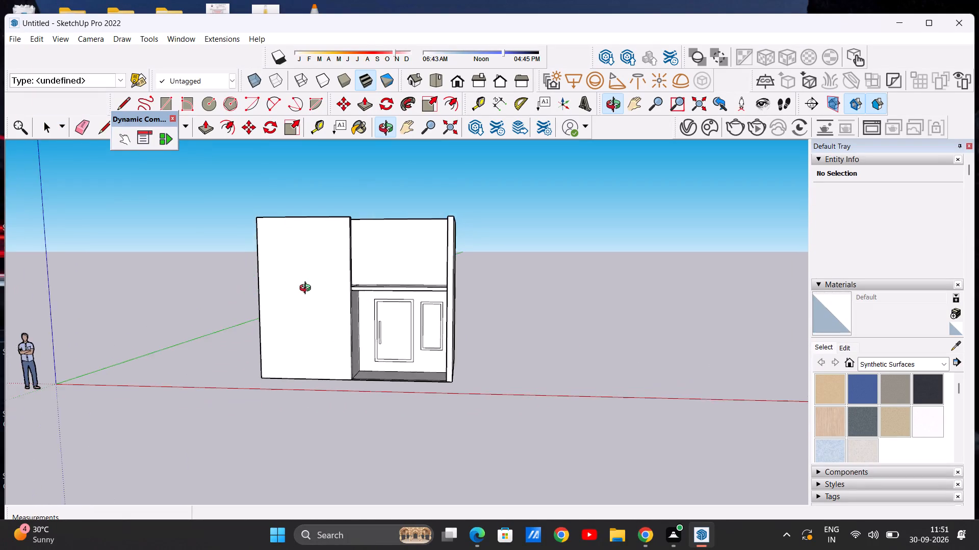
middle_click_drag(307, 289, 332, 306)
scroll(342, 298, "up", 3)
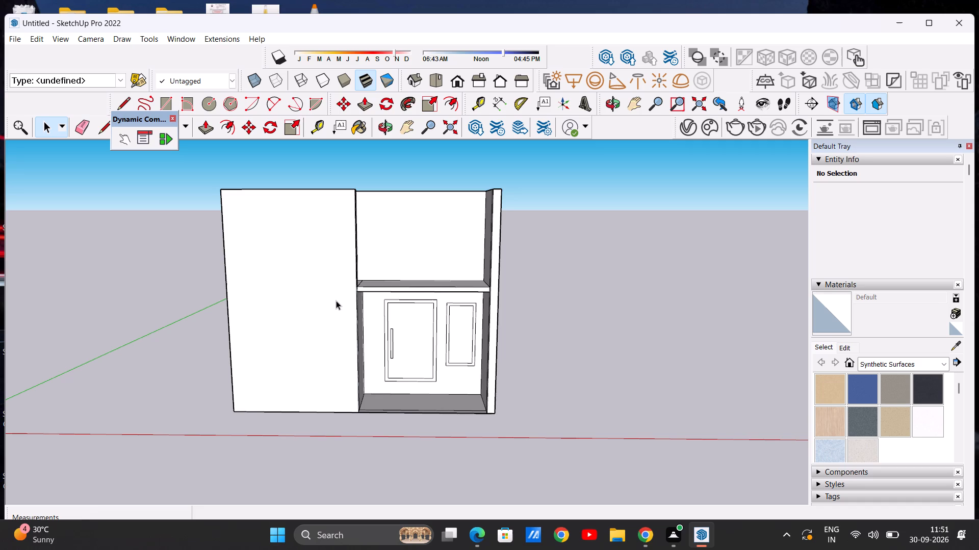
scroll(338, 336, "down", 20)
scroll(338, 336, "down", 2)
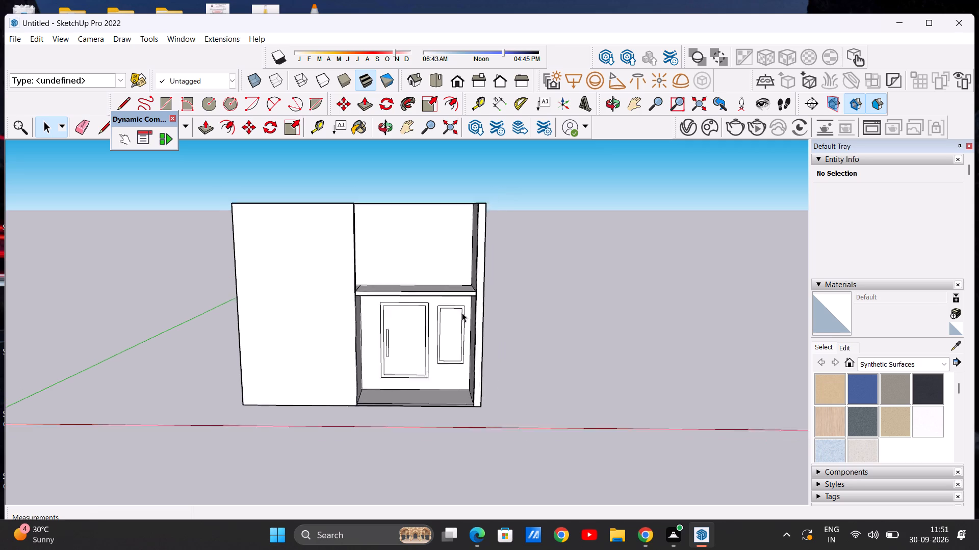
scroll(462, 313, "down", 8)
scroll(500, 346, "up", 11)
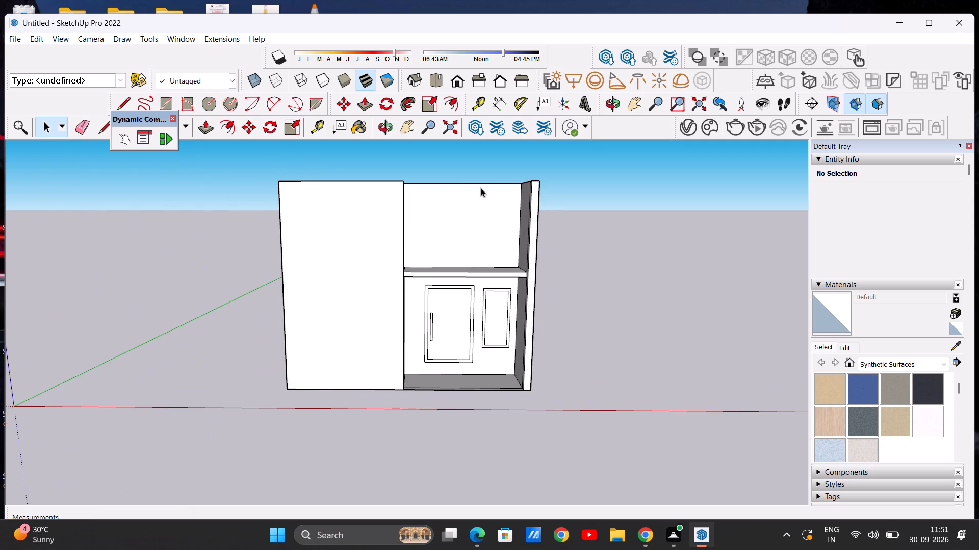
left_click(458, 76)
scroll(340, 327, "up", 2)
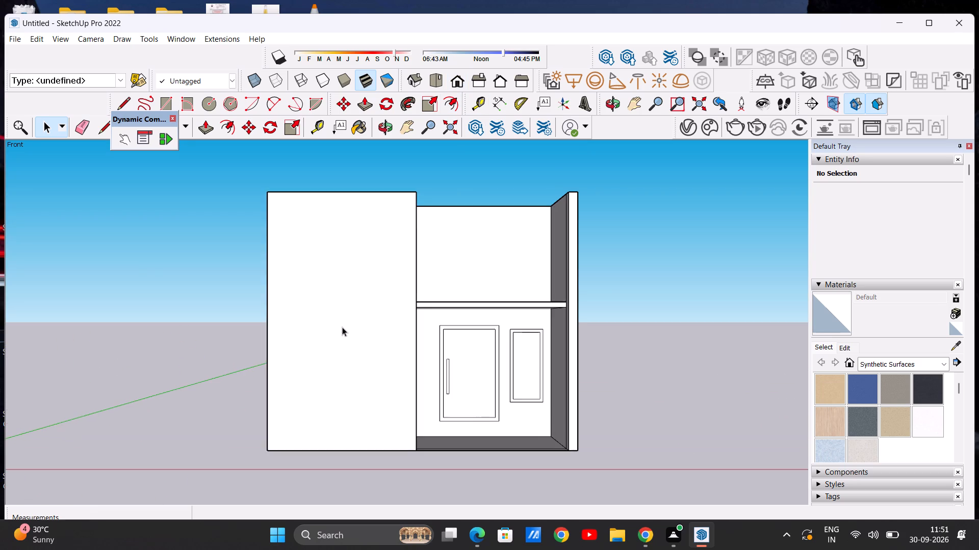
scroll(342, 326, "up", 1)
middle_click(342, 326)
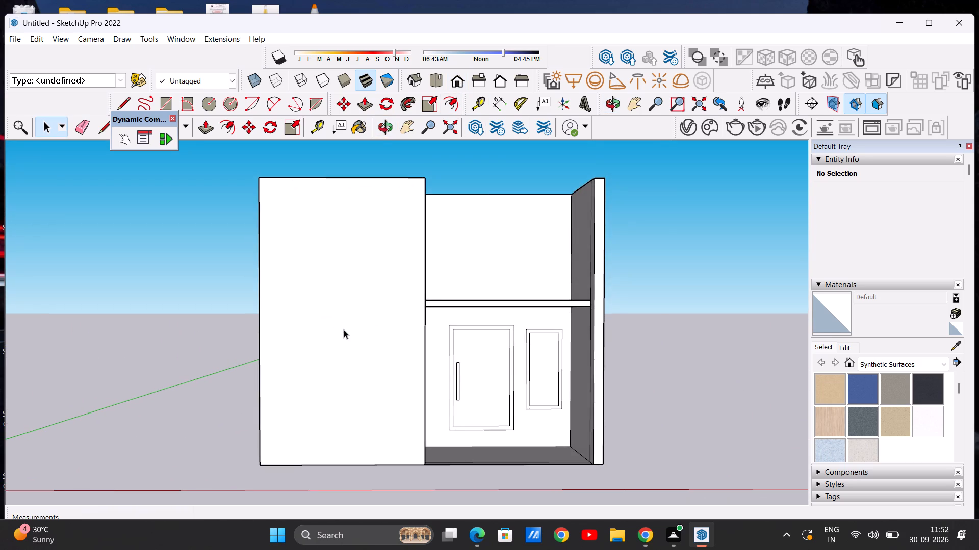
scroll(362, 319, "up", 2)
scroll(356, 319, "down", 3)
scroll(374, 310, "up", 4)
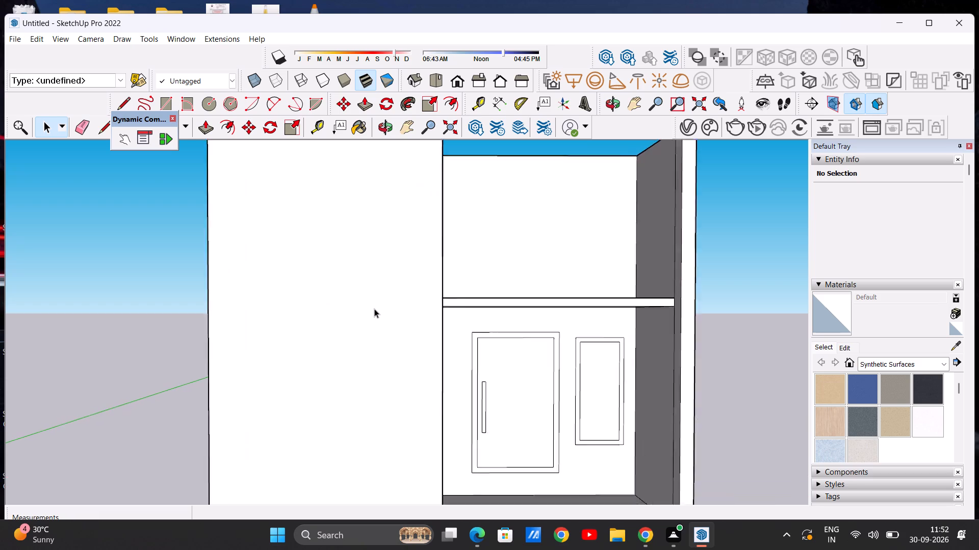
scroll(374, 309, "up", 1)
scroll(374, 309, "down", 9)
middle_click_drag(405, 300, 435, 459)
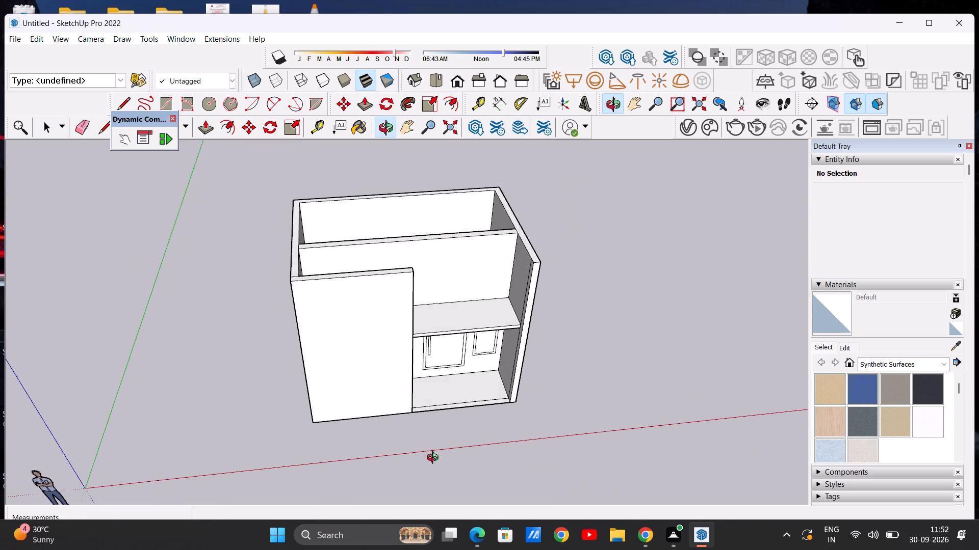
middle_click_drag(435, 459, 402, 342)
scroll(405, 333, "up", 3)
scroll(406, 333, "down", 5)
scroll(369, 346, "up", 1)
middle_click_drag(369, 346, 371, 328)
scroll(406, 288, "up", 8)
scroll(390, 298, "down", 7)
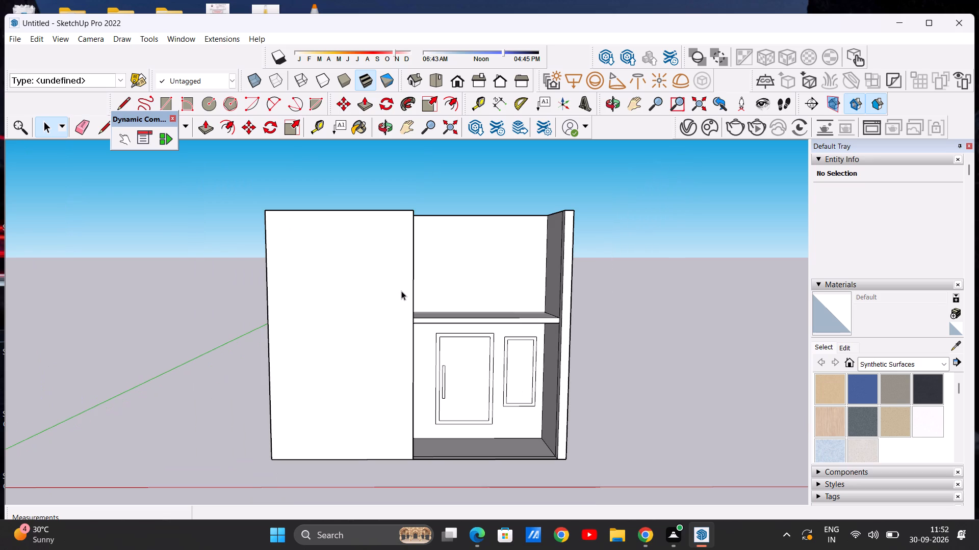
scroll(401, 291, "down", 5)
scroll(374, 295, "up", 4)
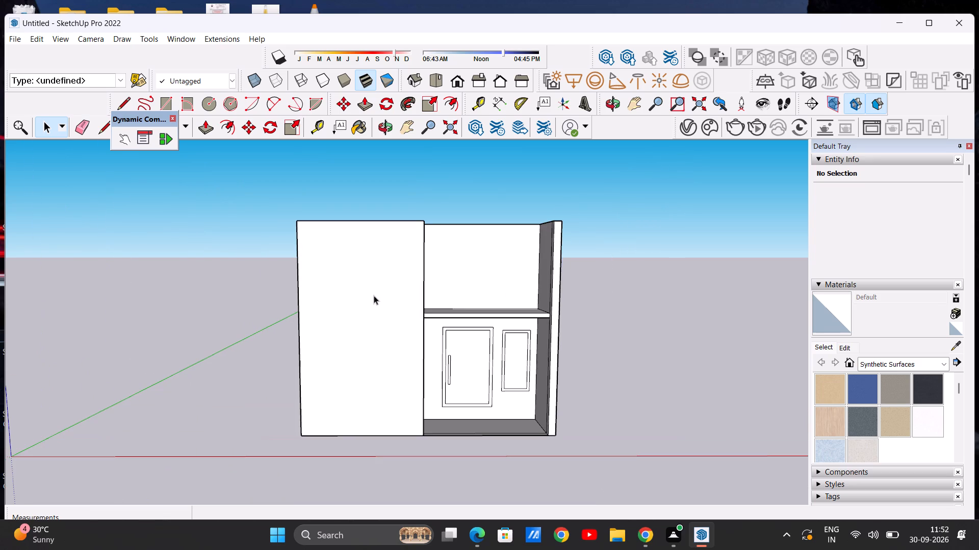
scroll(407, 296, "up", 6)
scroll(408, 300, "down", 5)
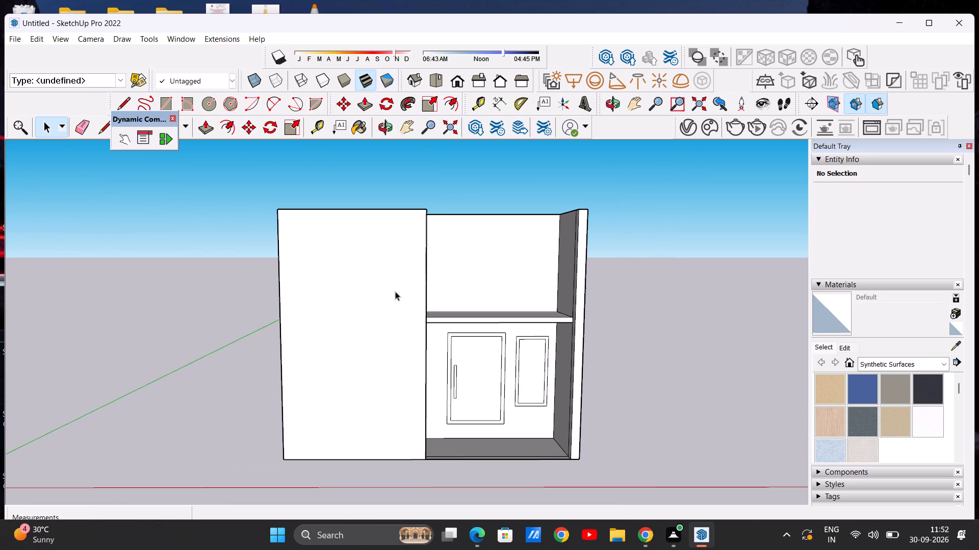
scroll(541, 263, "up", 3)
scroll(487, 278, "down", 2)
scroll(543, 281, "up", 2)
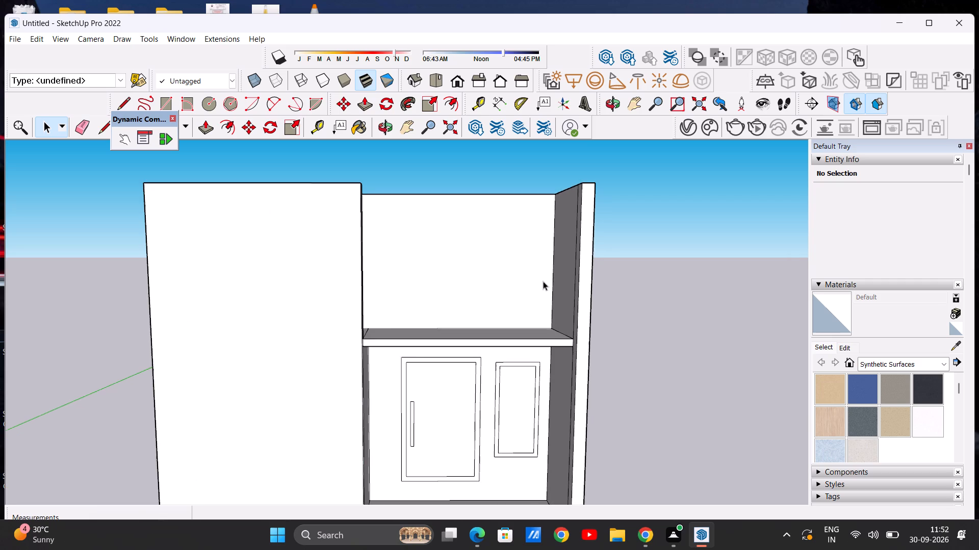
scroll(528, 276, "down", 3)
scroll(481, 264, "up", 2)
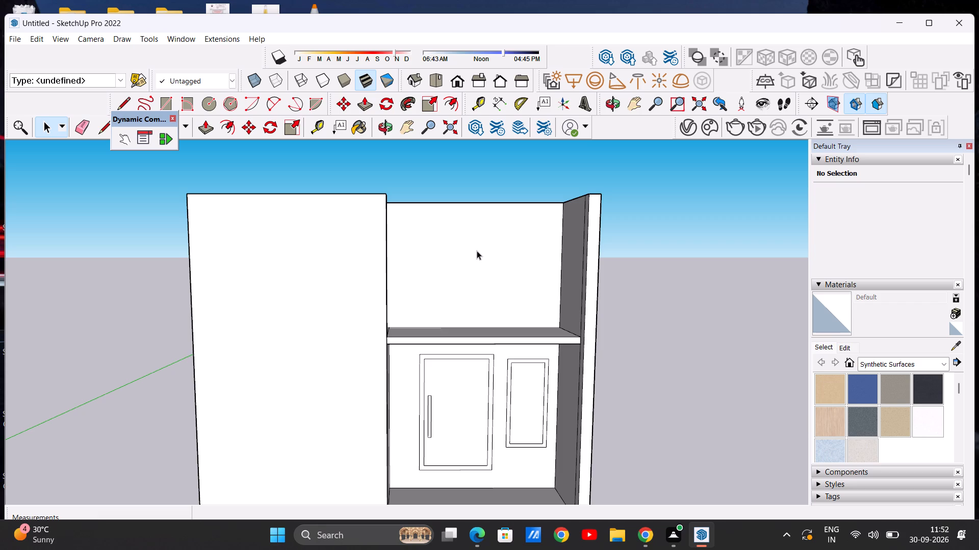
scroll(520, 278, "up", 4)
scroll(521, 246, "down", 2)
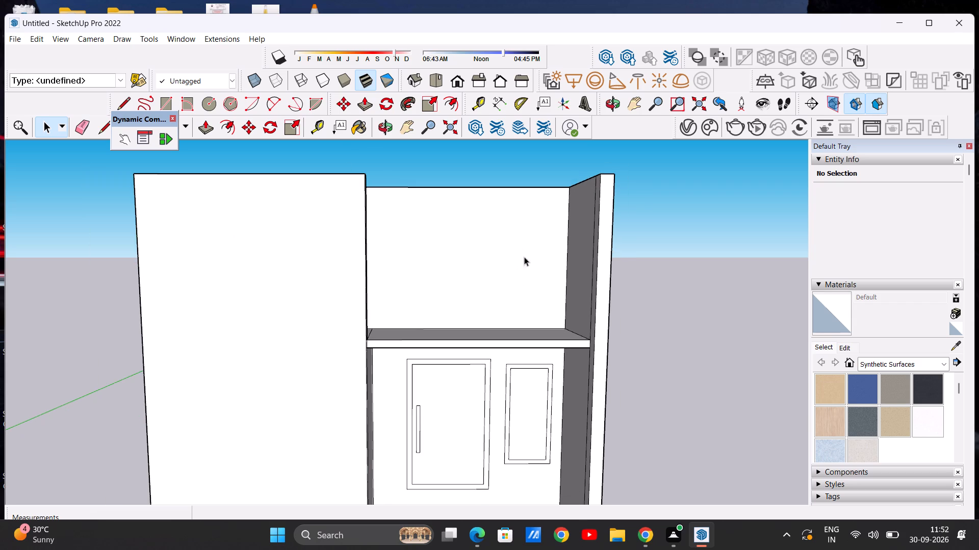
scroll(444, 225, "down", 3)
scroll(532, 260, "up", 2)
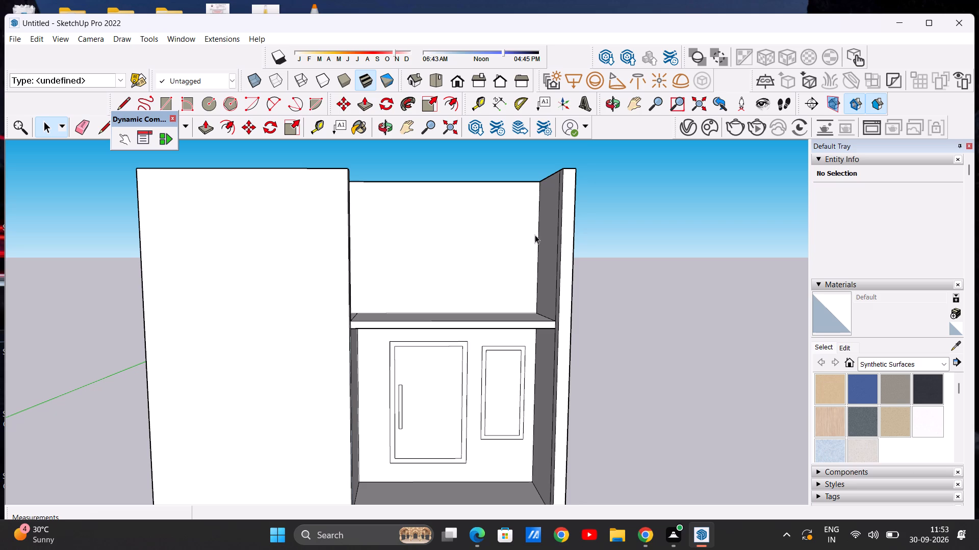
scroll(540, 237, "down", 20)
scroll(540, 237, "down", 13)
scroll(544, 258, "up", 1)
scroll(548, 259, "down", 3)
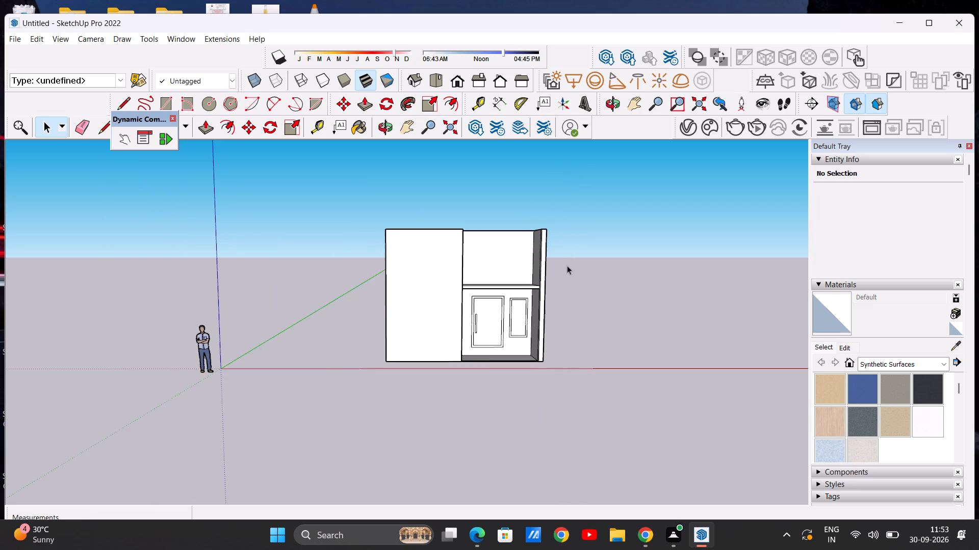
scroll(567, 265, "up", 7)
scroll(440, 255, "up", 5)
scroll(502, 248, "down", 5)
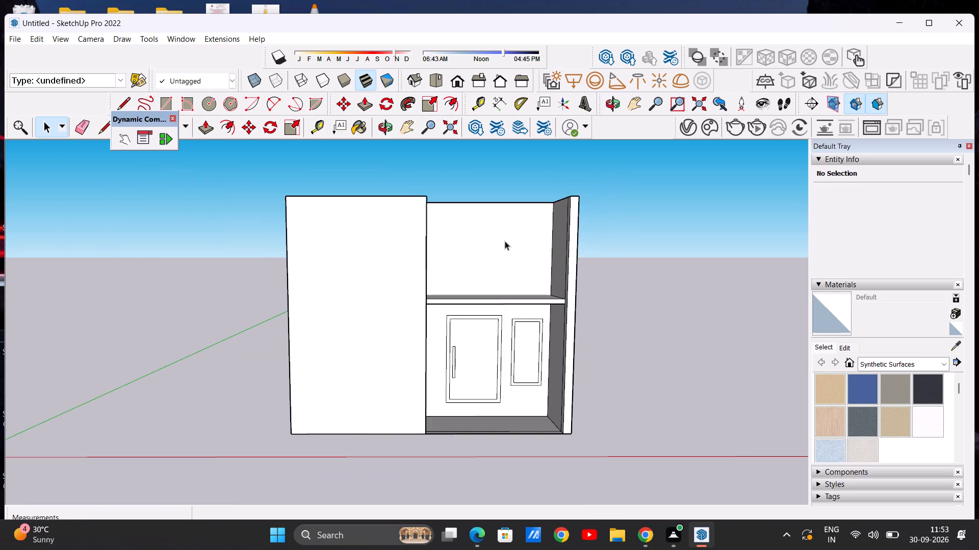
Examine the upper rooms from above, around the seam where the slab meets the front wall beside the entrance.
middle_click_drag(481, 249, 270, 407)
scroll(423, 327, "up", 7)
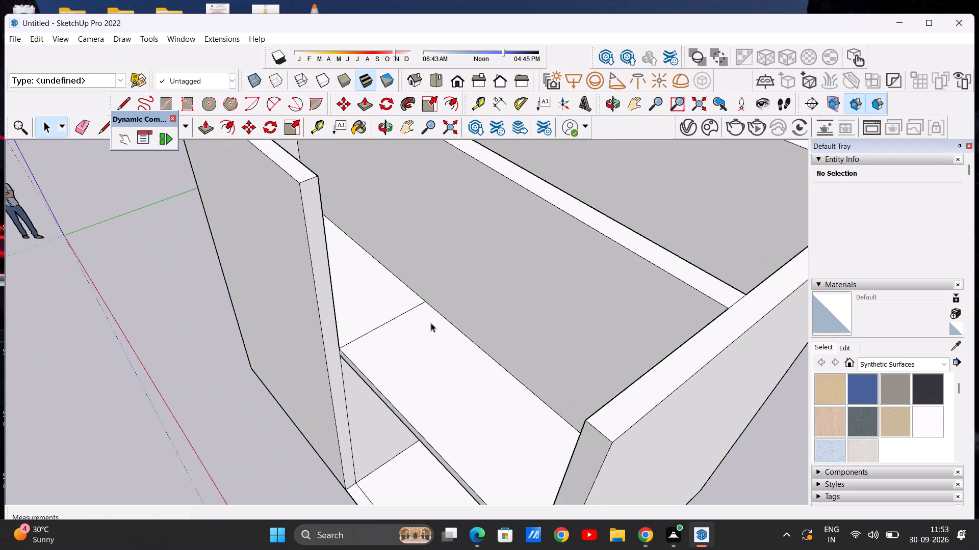
scroll(465, 323, "down", 4)
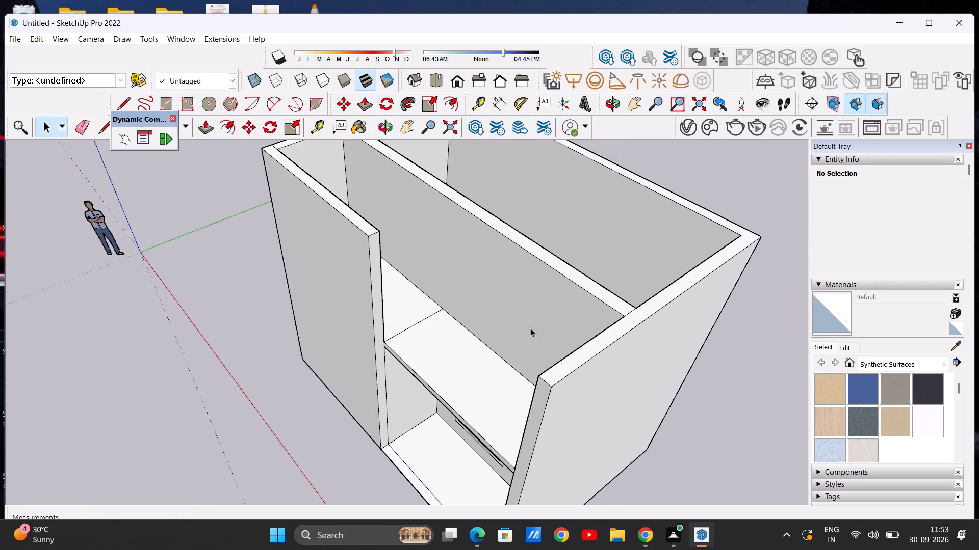
scroll(530, 328, "down", 1)
scroll(400, 317, "up", 6)
scroll(421, 309, "down", 5)
middle_click_drag(460, 320, 447, 391)
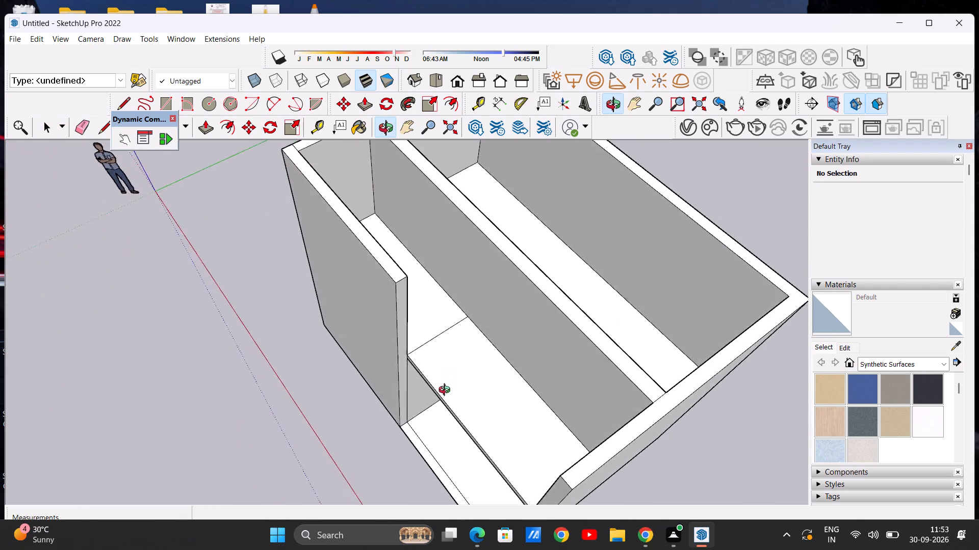
middle_click_drag(447, 391, 443, 434)
scroll(422, 352, "up", 8)
scroll(452, 351, "down", 6)
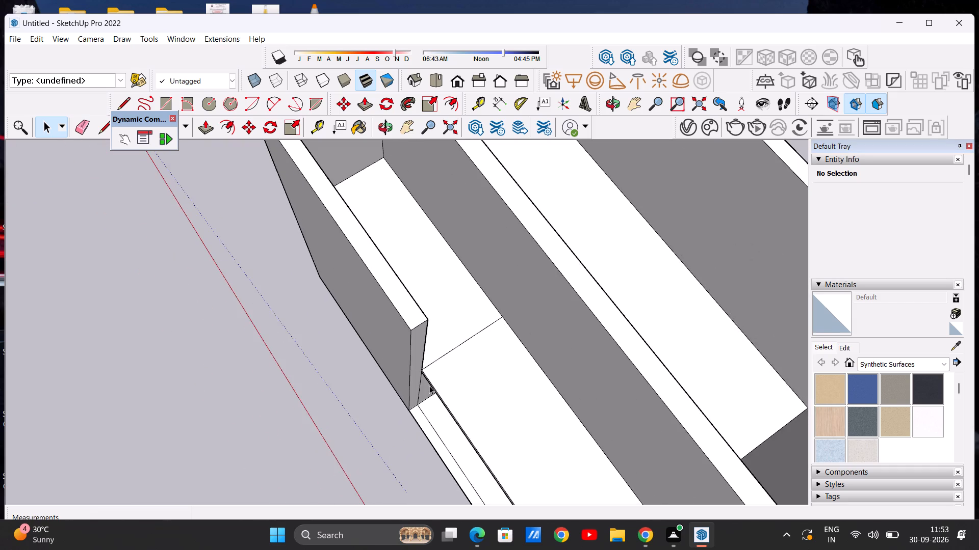
middle_click_drag(431, 387, 652, 453)
scroll(474, 320, "up", 2)
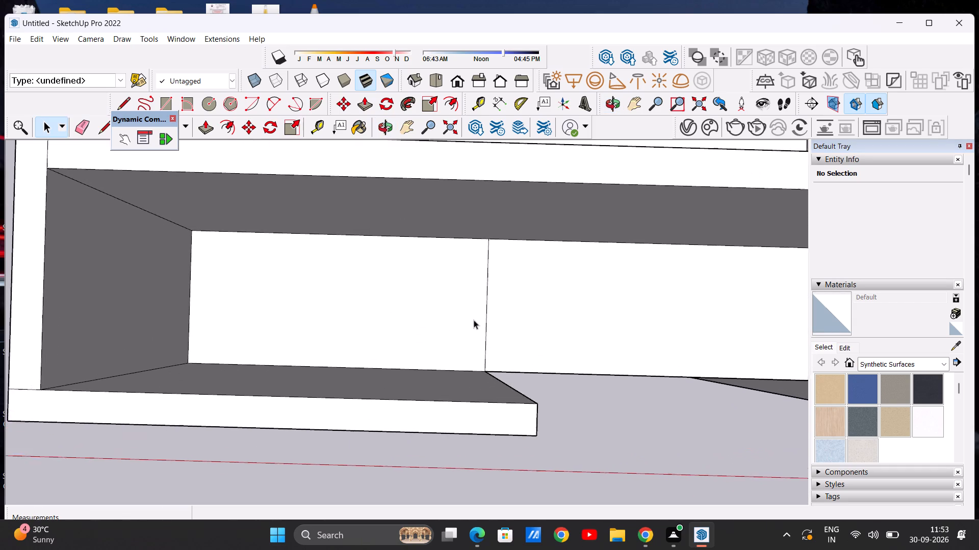
scroll(474, 320, "up", 2)
scroll(637, 284, "down", 4)
middle_click_drag(646, 321, 265, 273)
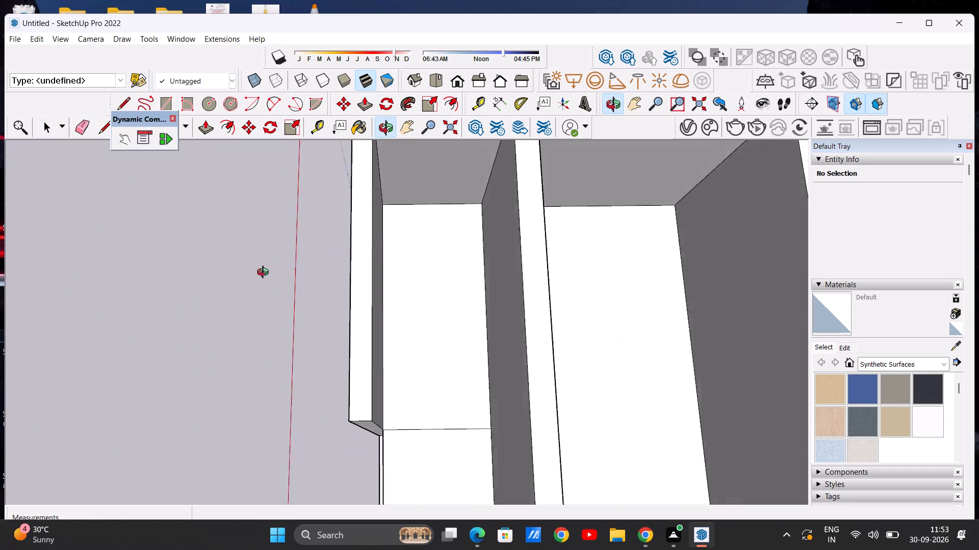
middle_click_drag(265, 273, 233, 253)
scroll(353, 393, "up", 16)
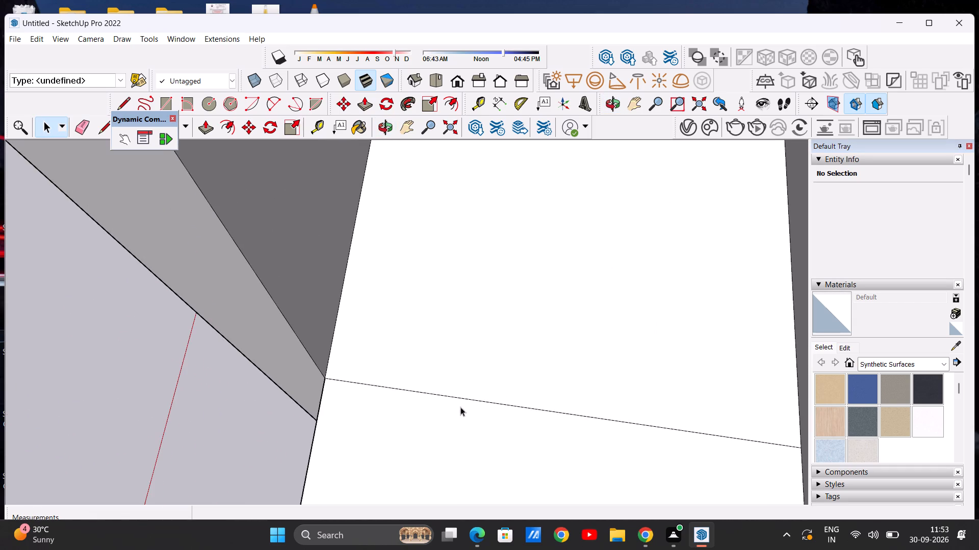
scroll(460, 407, "down", 18)
middle_click_drag(409, 437, 519, 323)
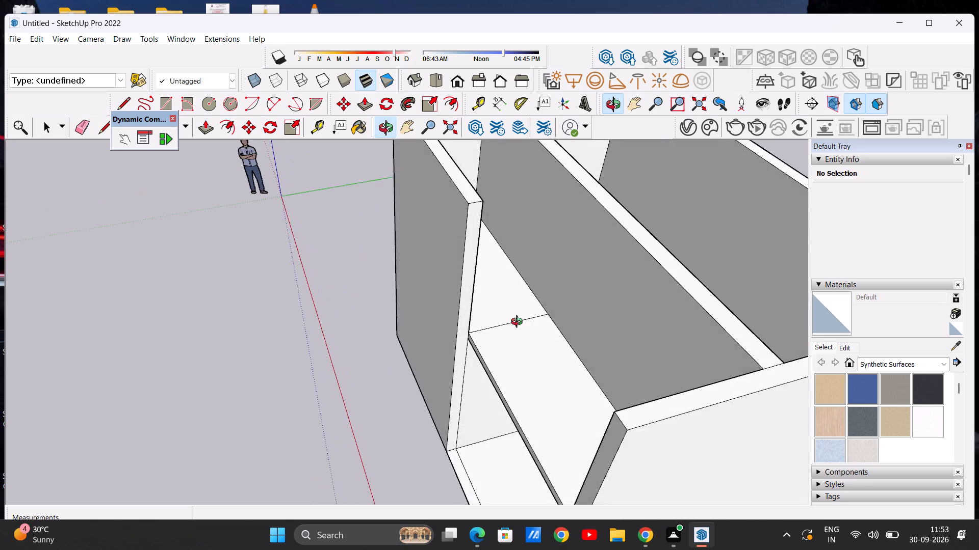
middle_click_drag(519, 323, 520, 310)
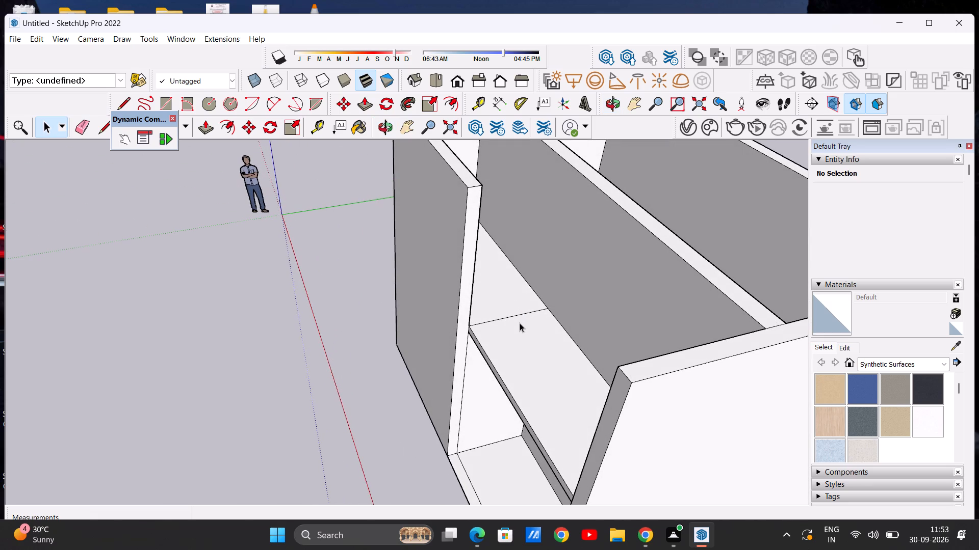
Examine the slab's open front edge over the recessed entrance, between the raised front wall and the outer side wall.
scroll(512, 320, "down", 6)
scroll(486, 319, "up", 7)
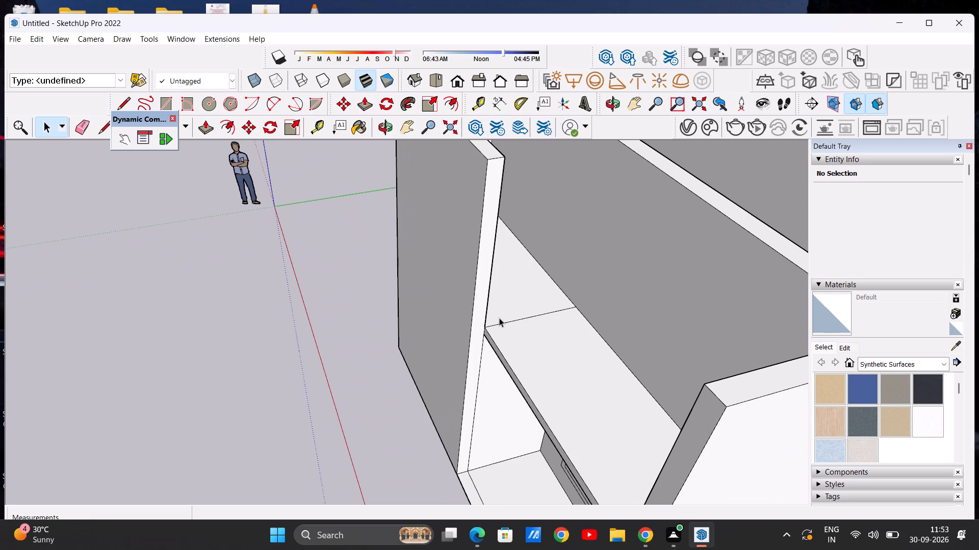
scroll(517, 314, "down", 3)
scroll(512, 324, "up", 6)
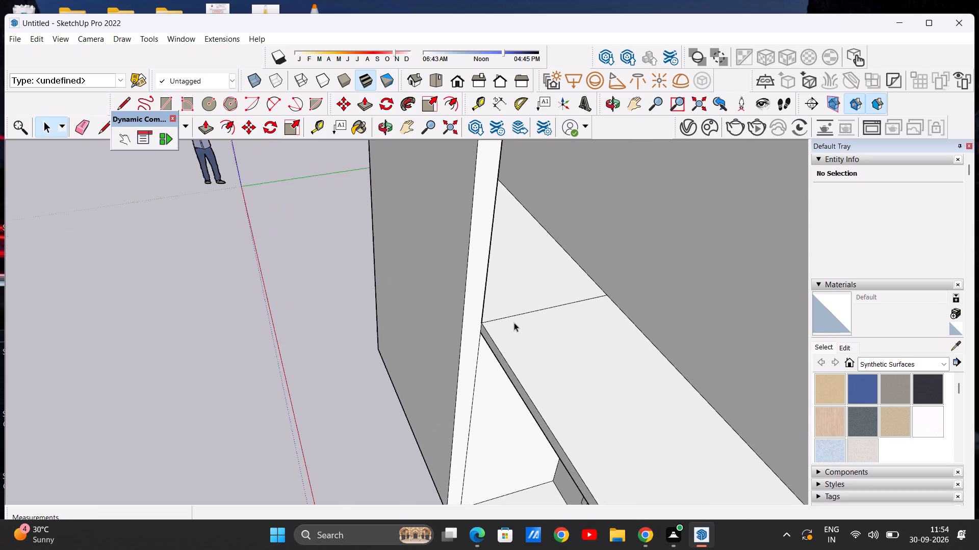
scroll(528, 303, "down", 11)
scroll(632, 261, "up", 6)
scroll(493, 251, "down", 1)
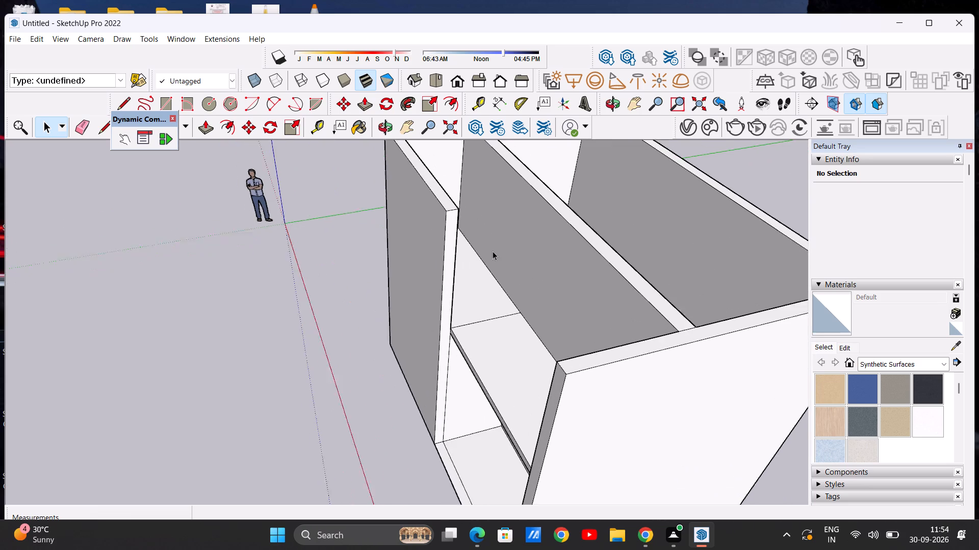
scroll(493, 251, "down", 2)
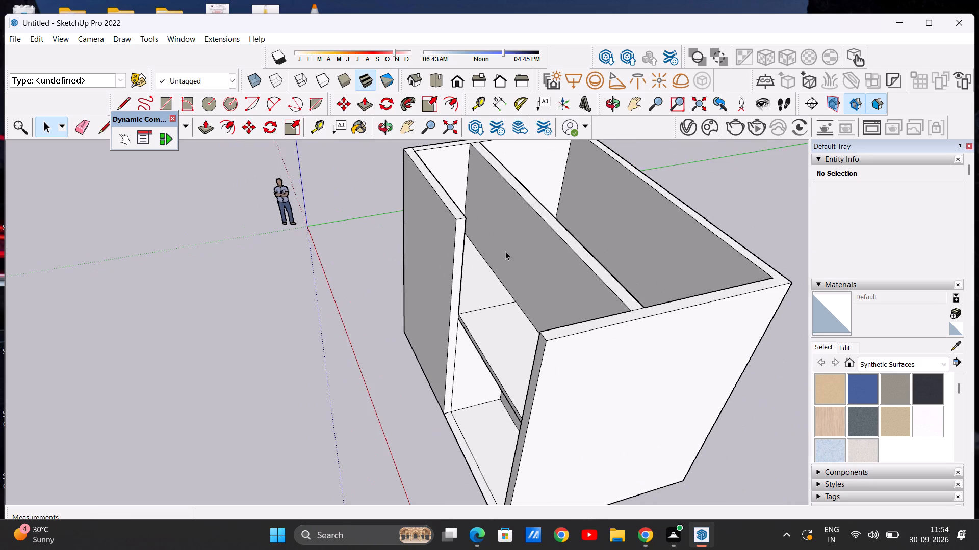
scroll(503, 254, "down", 1)
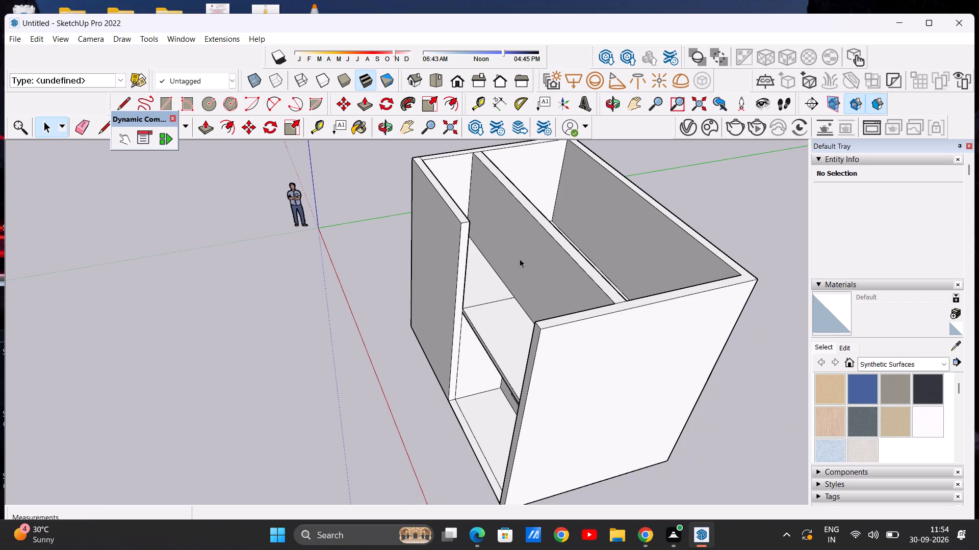
scroll(504, 258, "up", 2)
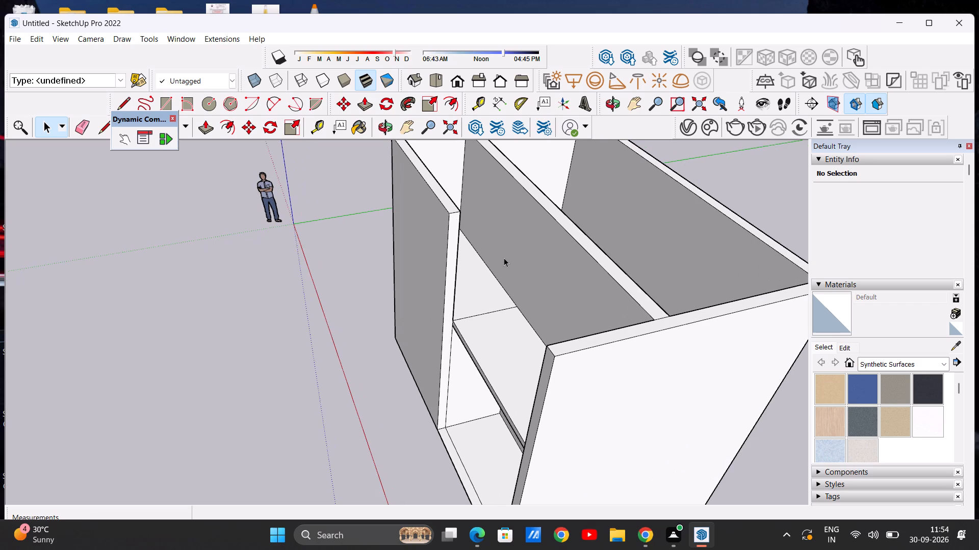
scroll(518, 259, "down", 2)
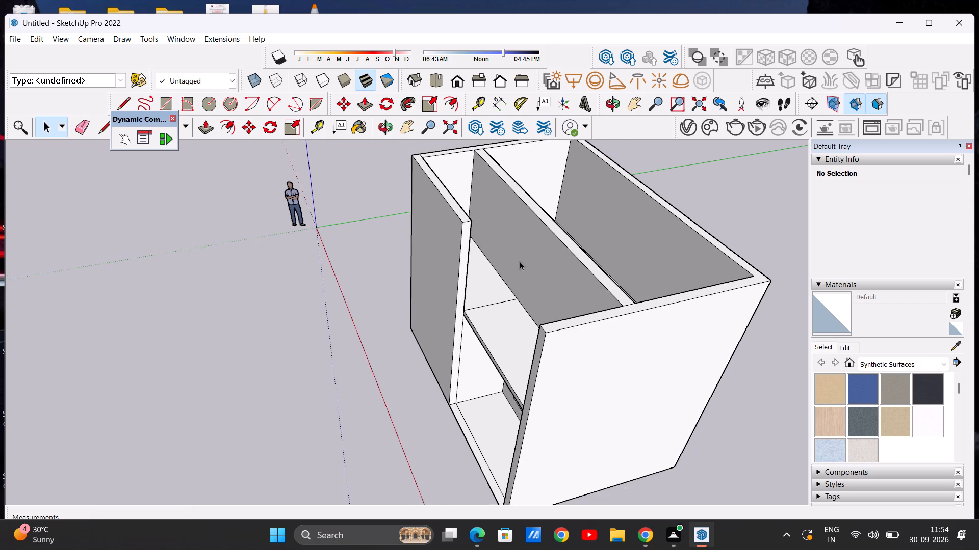
scroll(520, 261, "down", 1)
scroll(492, 289, "up", 4)
middle_click_drag(572, 297, 688, 290)
scroll(497, 309, "up", 2)
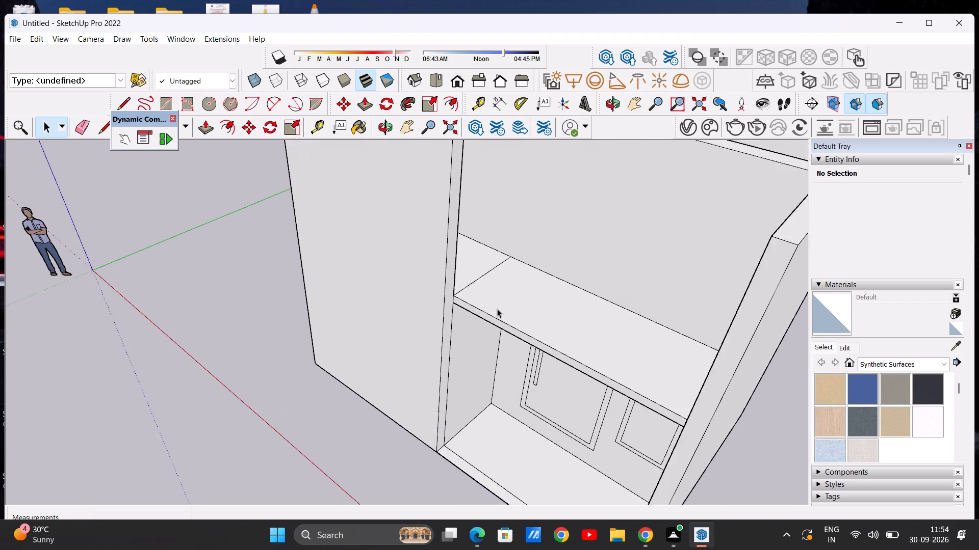
scroll(497, 309, "up", 2)
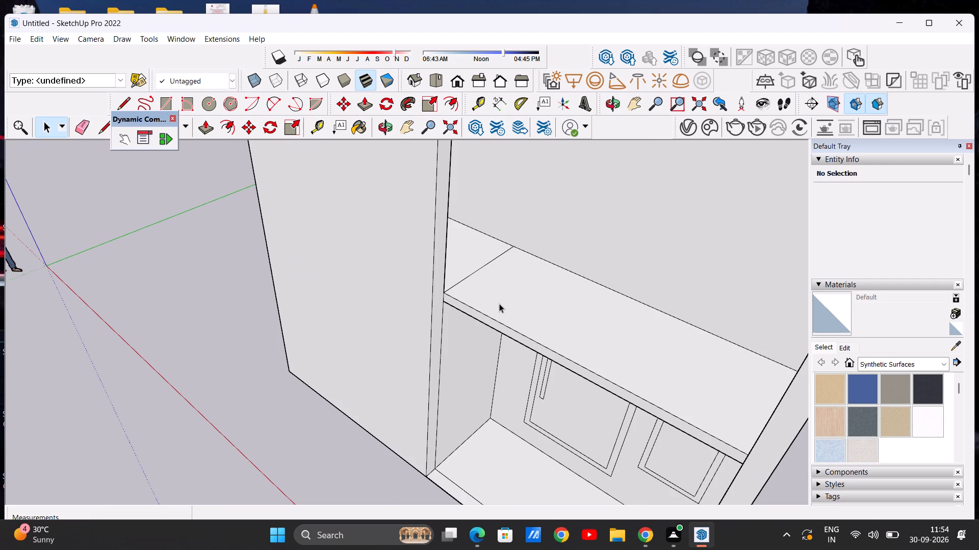
scroll(500, 290, "down", 2)
scroll(500, 292, "down", 20)
scroll(500, 292, "down", 1)
scroll(506, 295, "up", 5)
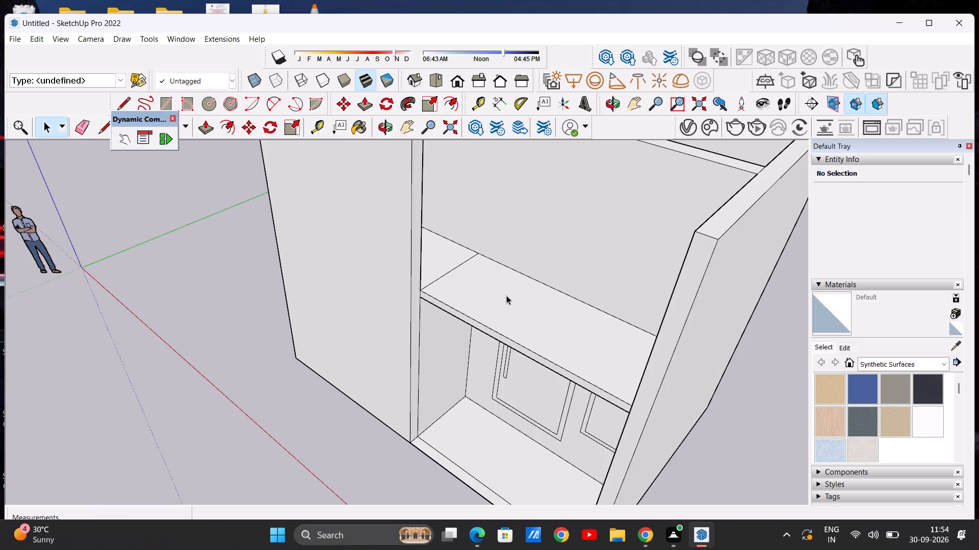
scroll(487, 311, "down", 8)
scroll(484, 313, "down", 17)
scroll(502, 307, "up", 6)
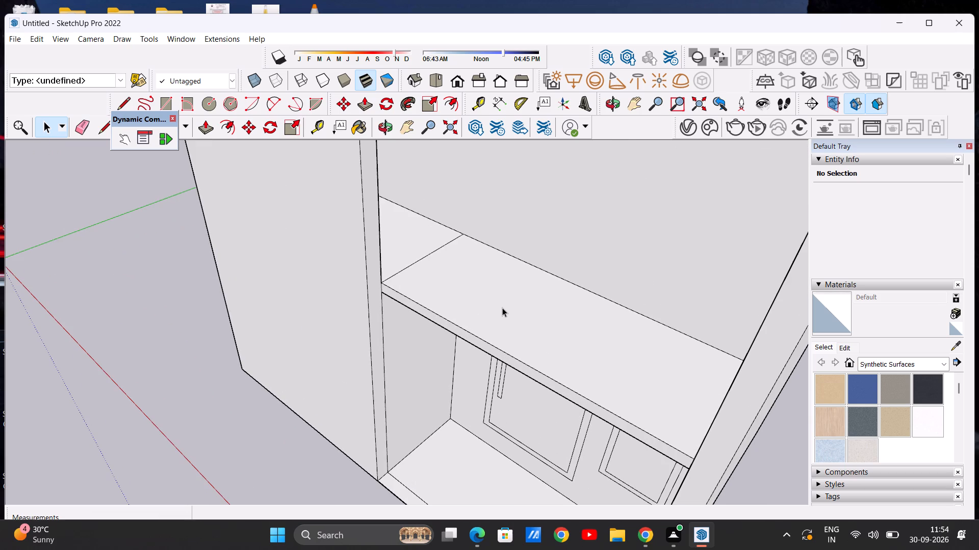
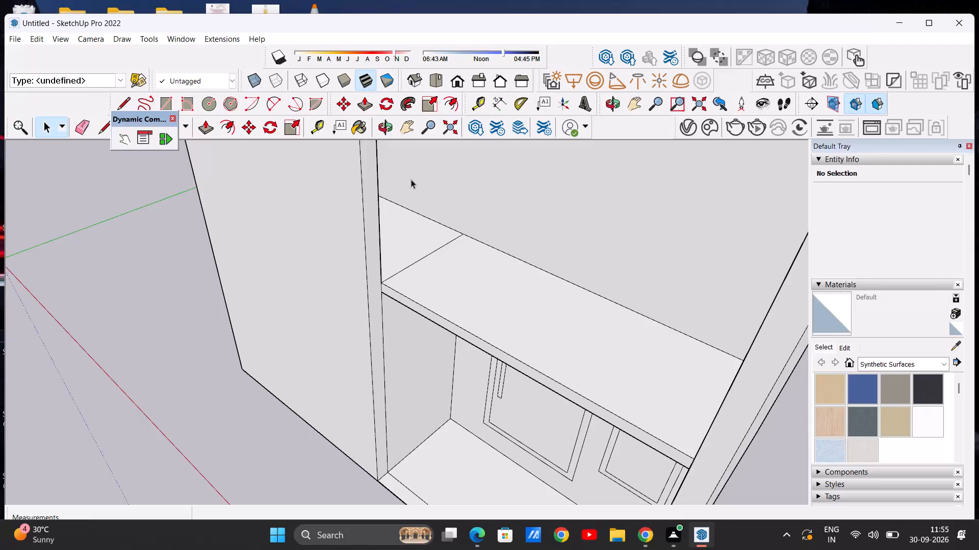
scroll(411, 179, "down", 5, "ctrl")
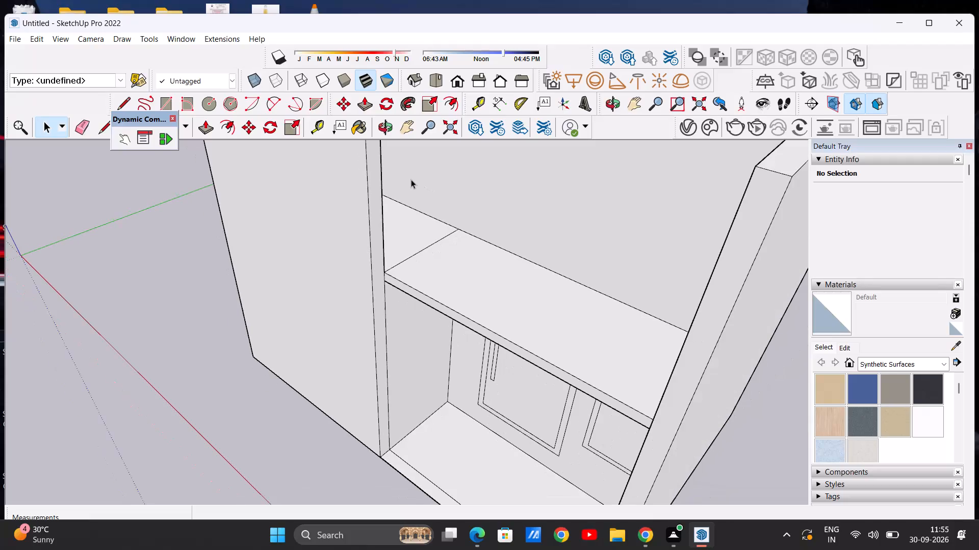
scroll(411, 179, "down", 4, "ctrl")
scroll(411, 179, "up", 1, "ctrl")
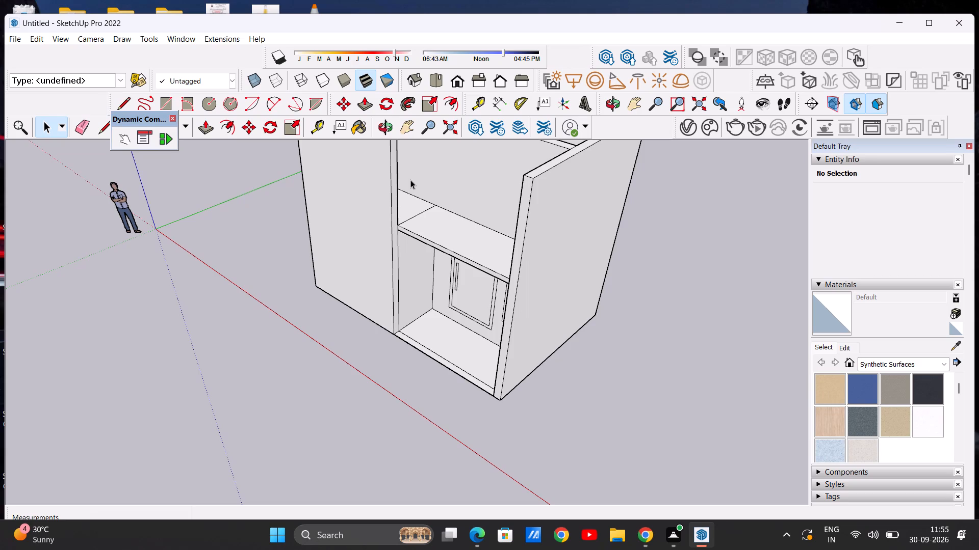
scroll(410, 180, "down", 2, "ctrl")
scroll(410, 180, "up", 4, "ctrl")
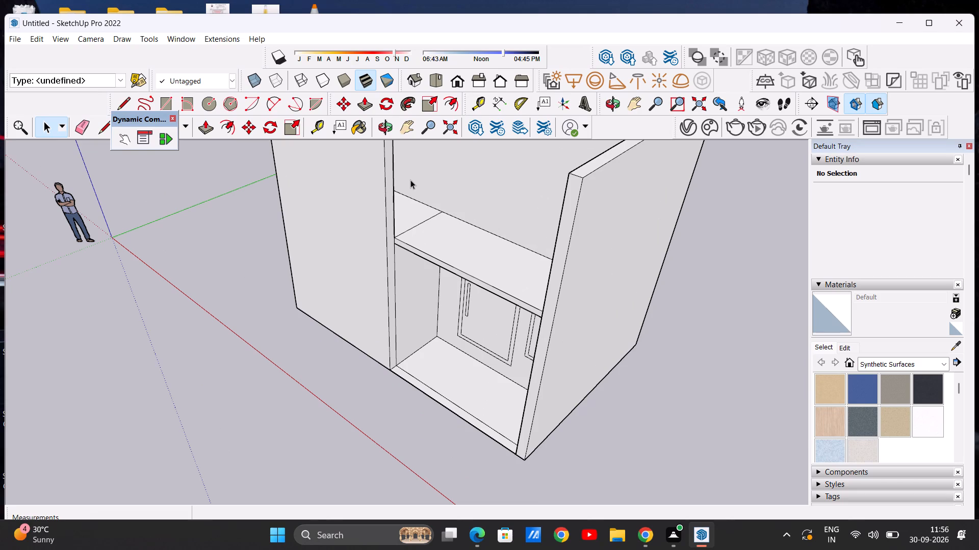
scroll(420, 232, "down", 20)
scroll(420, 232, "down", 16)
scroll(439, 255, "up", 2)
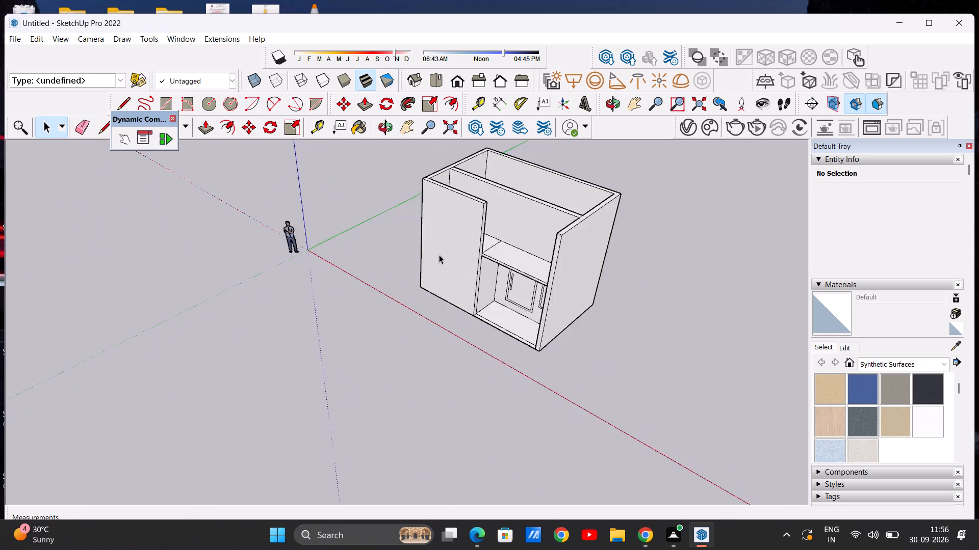
Examine the recessed entrance, the slab's front edge above it and the upper walls from an oblique front view.
scroll(439, 255, "up", 6)
middle_click_drag(439, 256, 526, 200)
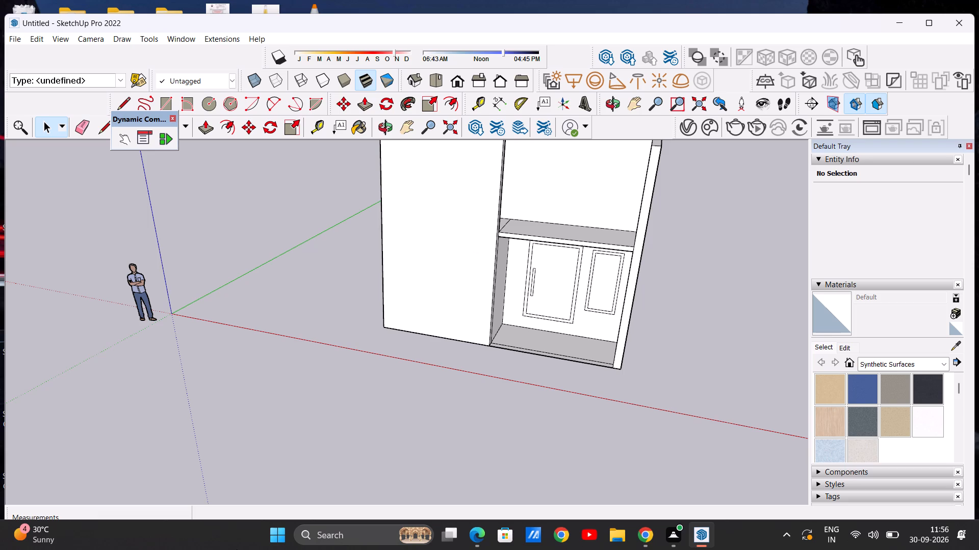
scroll(382, 548, "down", 4)
scroll(582, 549, "down", 5)
scroll(516, 490, "down", 18)
scroll(543, 251, "up", 1)
scroll(546, 262, "down", 12)
scroll(513, 254, "up", 8)
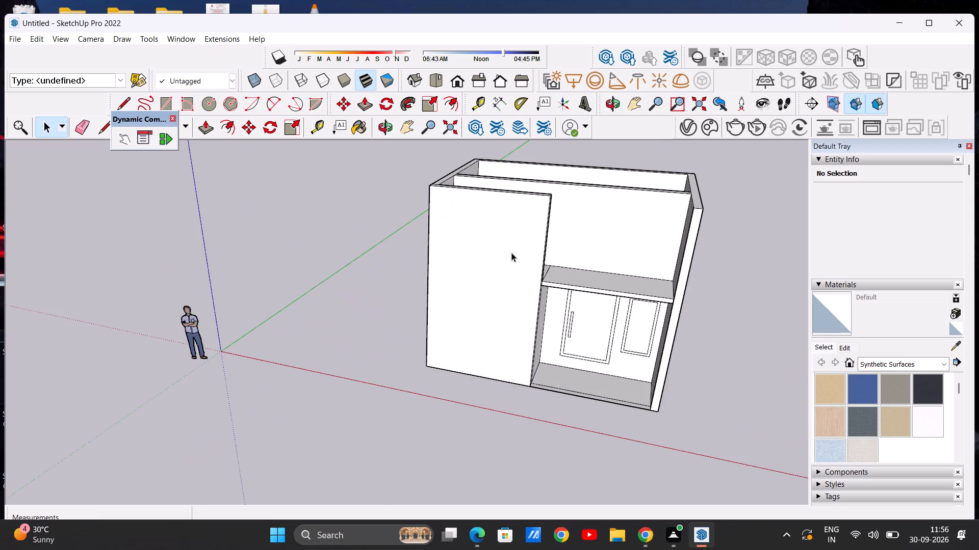
scroll(509, 254, "up", 2)
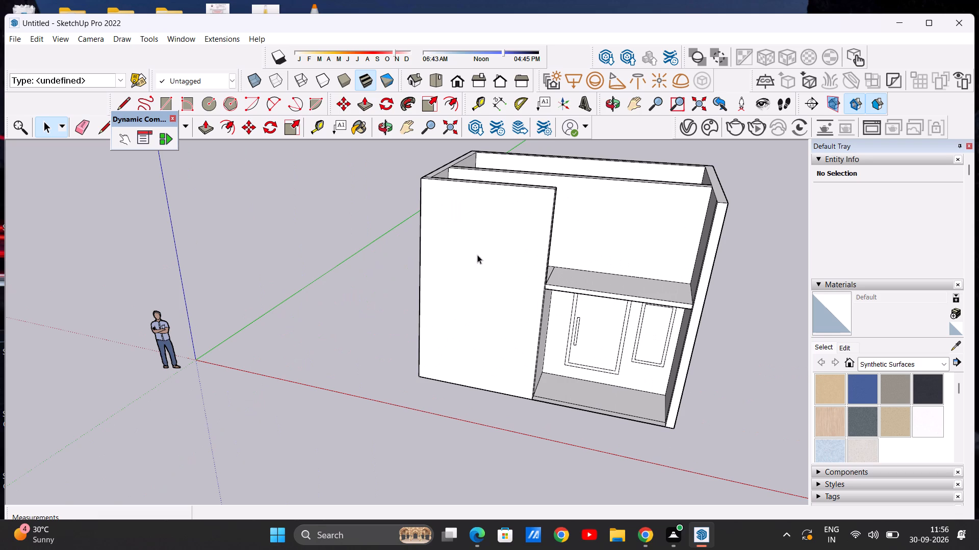
scroll(477, 255, "down", 5)
scroll(509, 230, "up", 2)
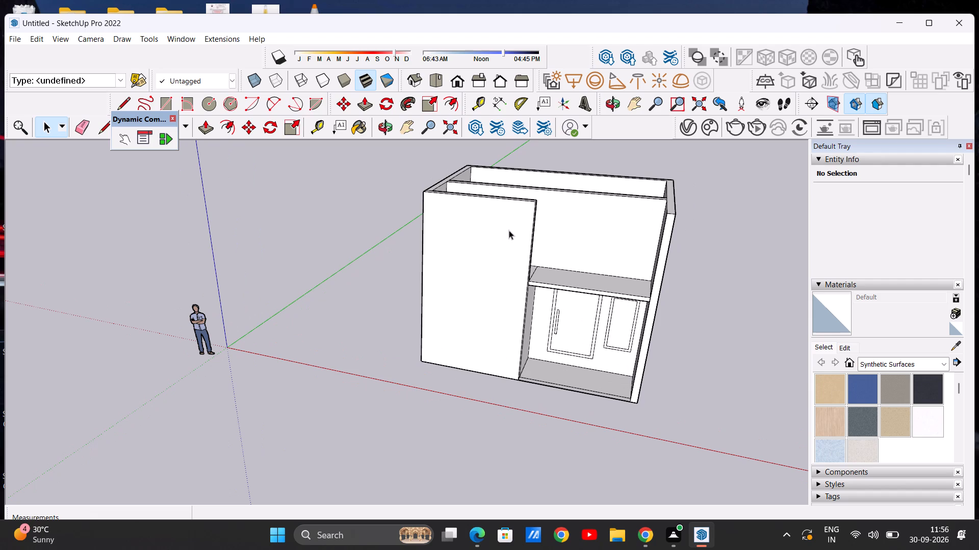
scroll(658, 269, "up", 8)
scroll(537, 175, "down", 3)
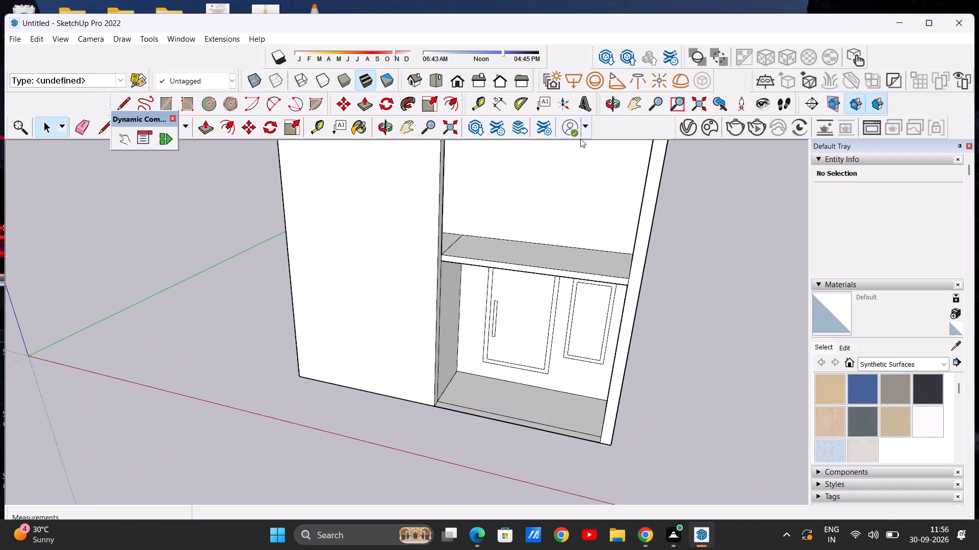
Examine the building's front at eye level and from above, comparing the front wall with the outer side wall and open slab.
scroll(580, 139, "down", 3)
middle_click_drag(408, 221, 446, 202)
scroll(417, 246, "down", 10)
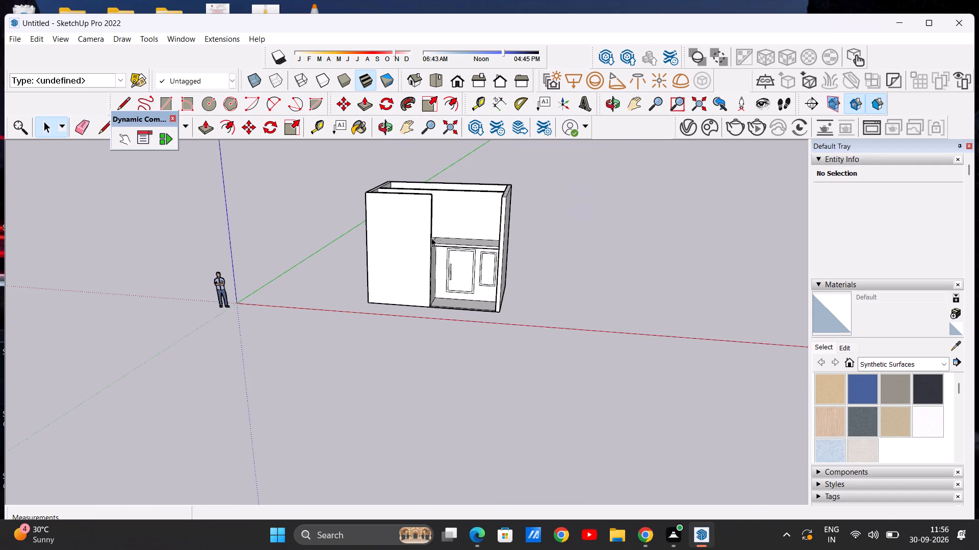
middle_click_drag(396, 250, 421, 203)
scroll(431, 212, "up", 8)
scroll(554, 204, "up", 1)
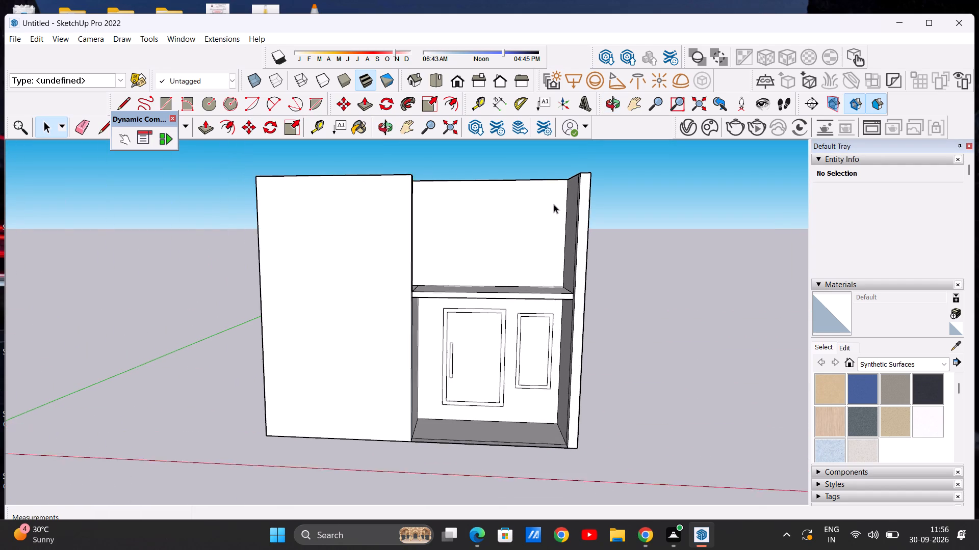
scroll(554, 204, "up", 1)
scroll(478, 216, "down", 3)
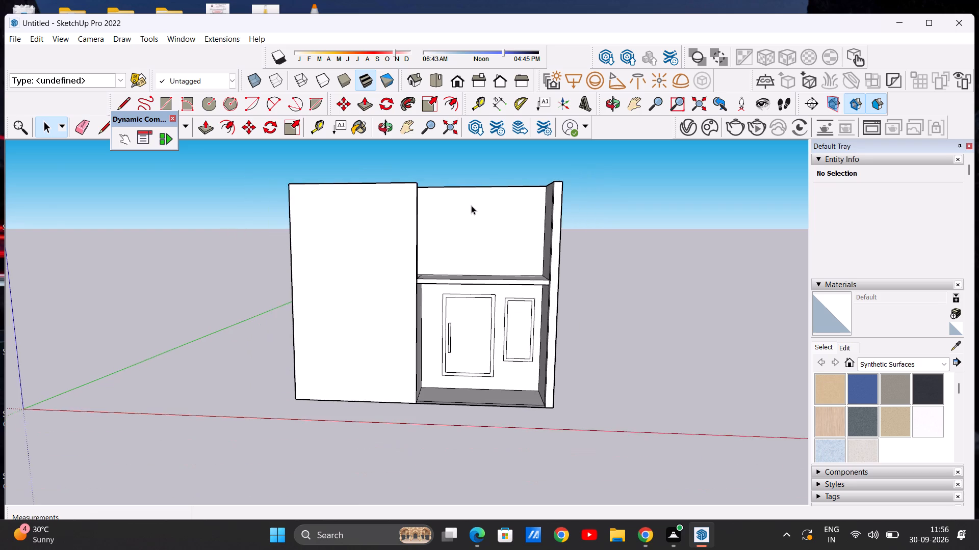
scroll(471, 205, "down", 3)
middle_click_drag(474, 238, 476, 312)
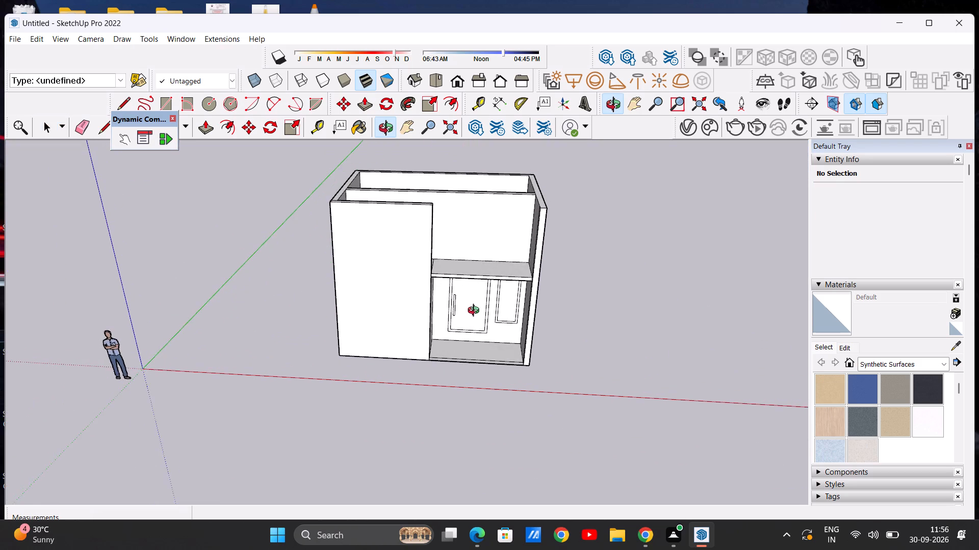
middle_click_drag(476, 312, 494, 335)
middle_click(494, 335)
middle_click_drag(521, 293, 480, 349)
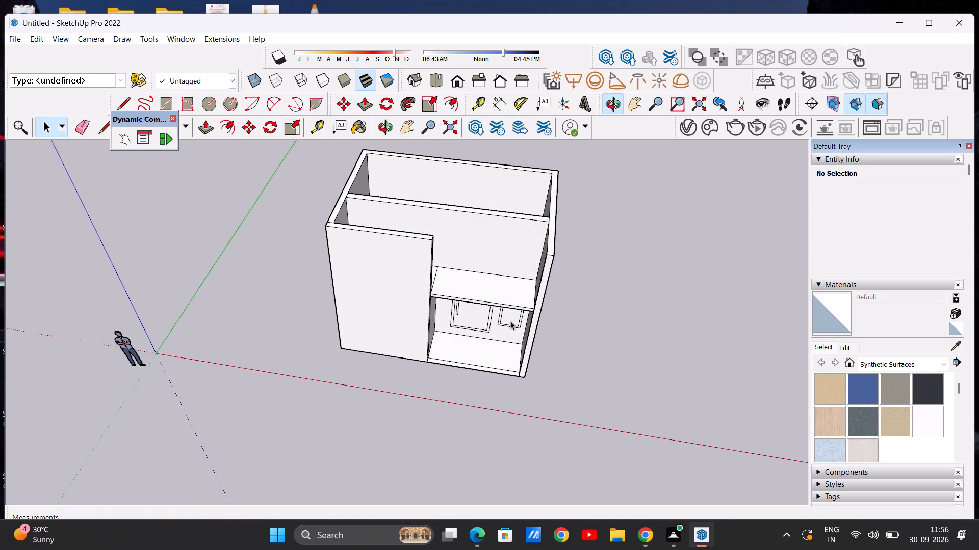
scroll(539, 223, "up", 3)
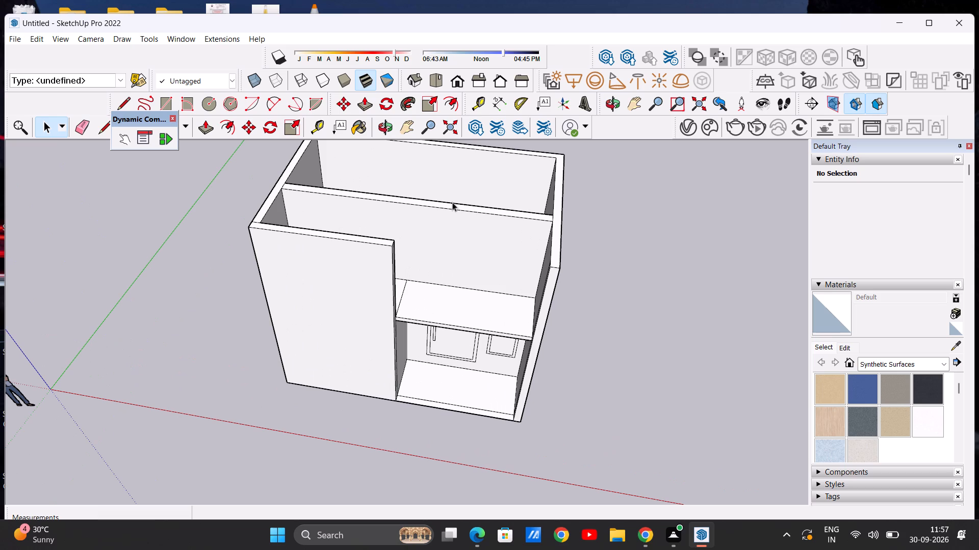
Undo the front wall's last height extension and the preceding edit to the narrow slab strip beside the entrance.
key("ctrl+z")
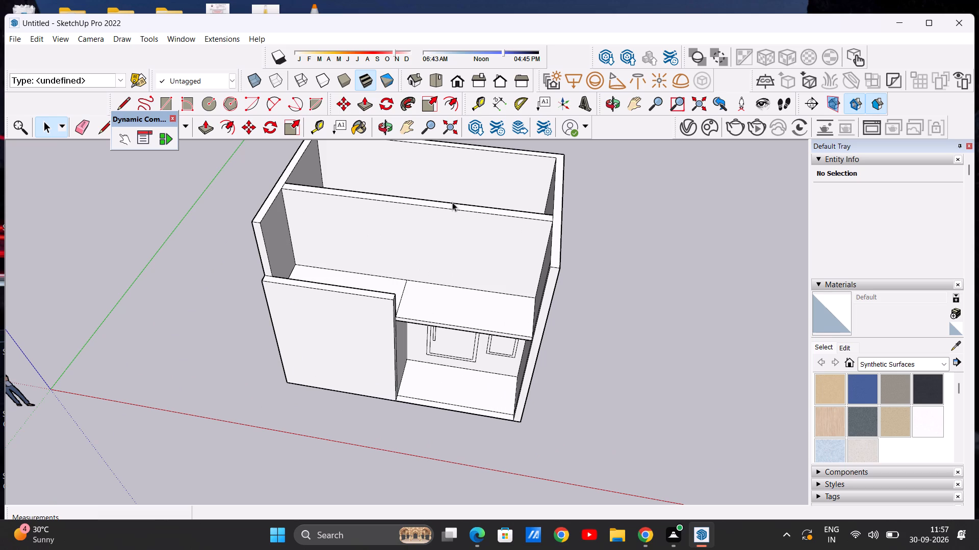
key("ctrl+z")
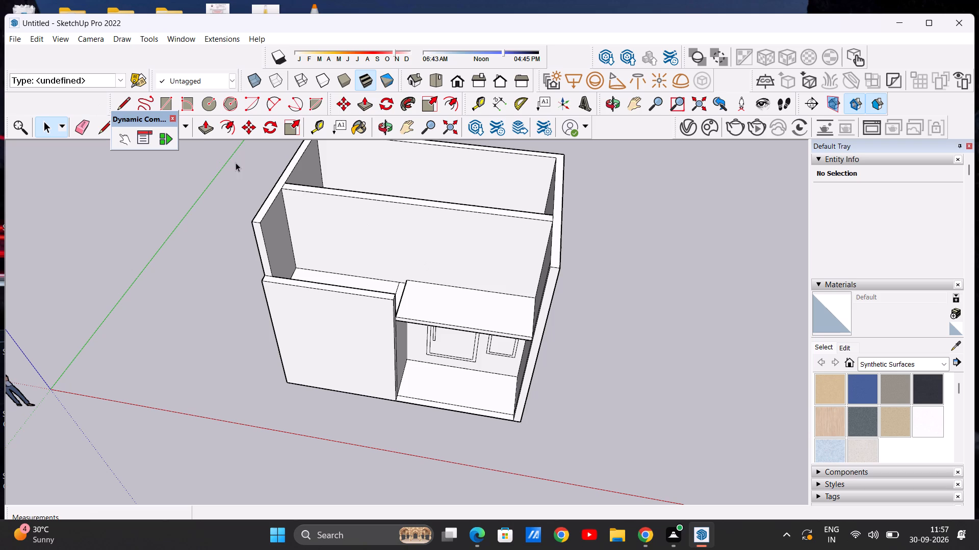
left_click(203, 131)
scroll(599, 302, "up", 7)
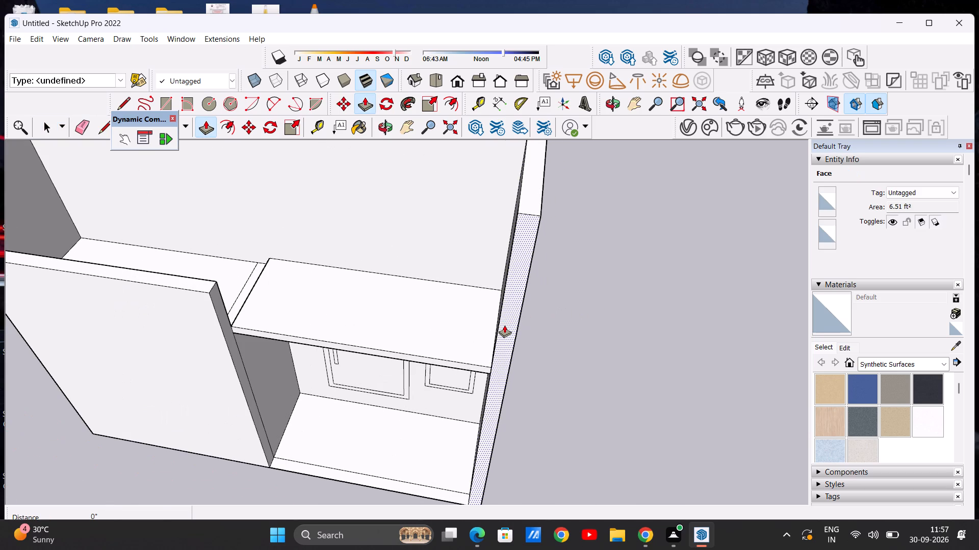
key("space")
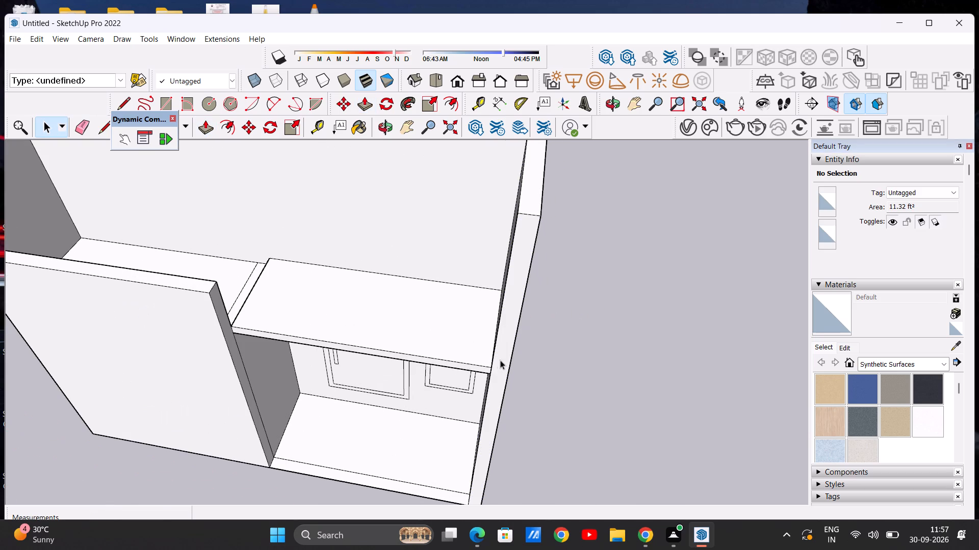
Draw a line about 7 9/16" long on the outer side wall's inner face, from the slab's front corner to the wall's front edge.
middle_click_drag(479, 379, 542, 374)
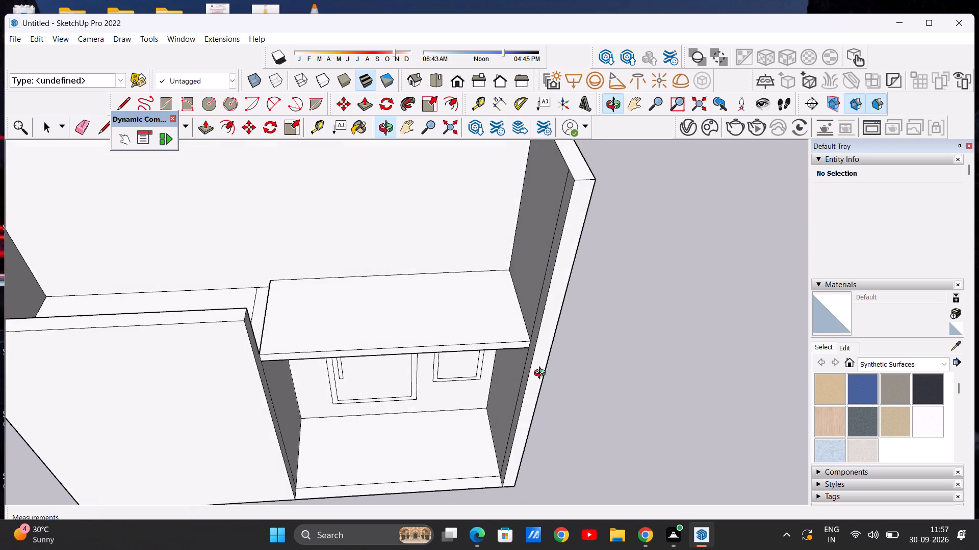
middle_click_drag(542, 374, 543, 374)
scroll(529, 335, "up", 1)
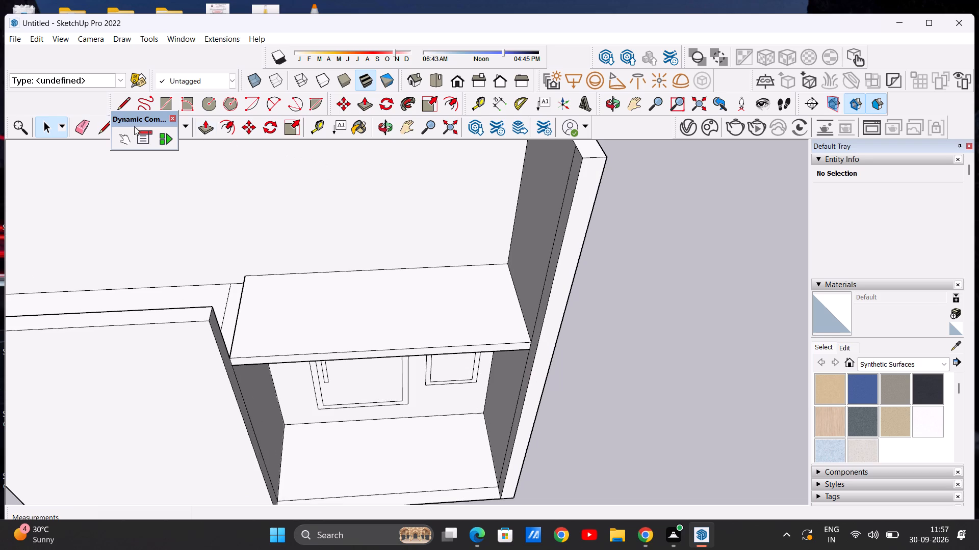
left_click(124, 102)
middle_click_drag(406, 313, 458, 313)
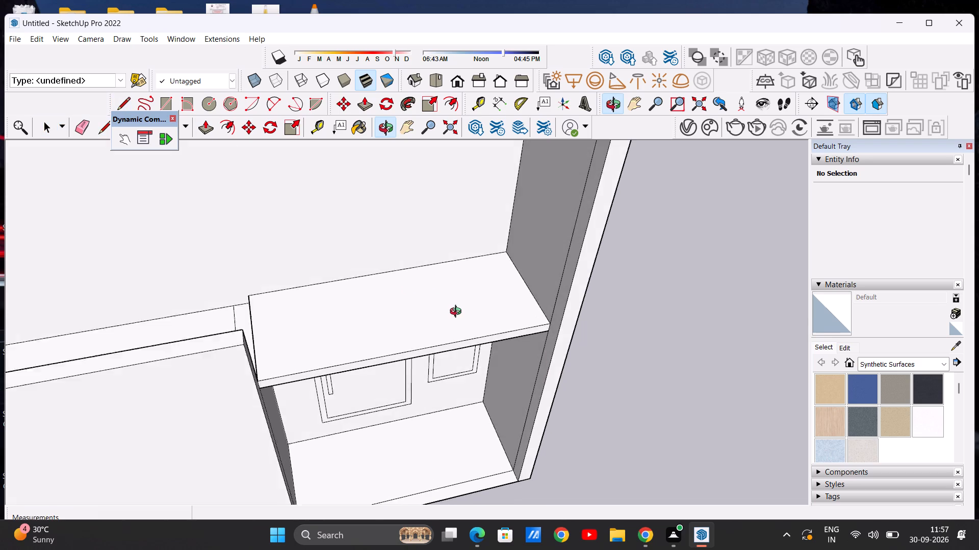
middle_click_drag(458, 313, 467, 310)
scroll(550, 330, "up", 11)
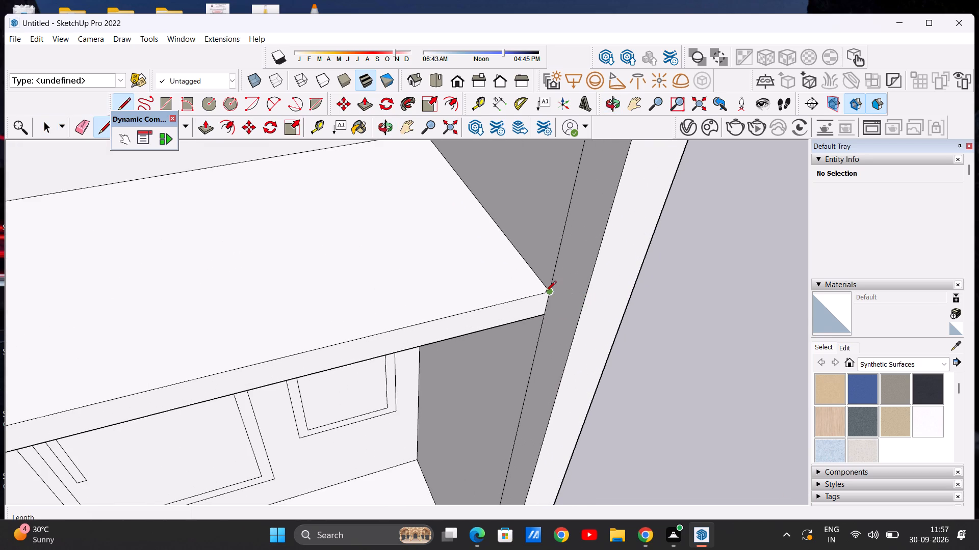
left_click(546, 292)
left_click(575, 331)
Draw a line across the outer side wall's front end face near slab level, dividing it into upper and lower parts.
scroll(479, 291, "down", 7)
middle_click_drag(554, 326, 479, 327)
scroll(521, 322, "up", 4)
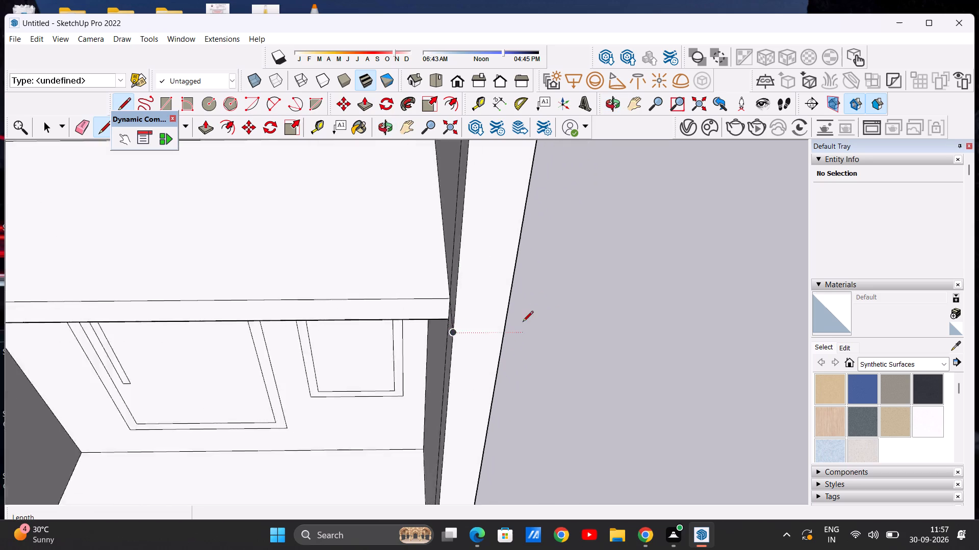
scroll(523, 322, "up", 8)
scroll(514, 329, "down", 8)
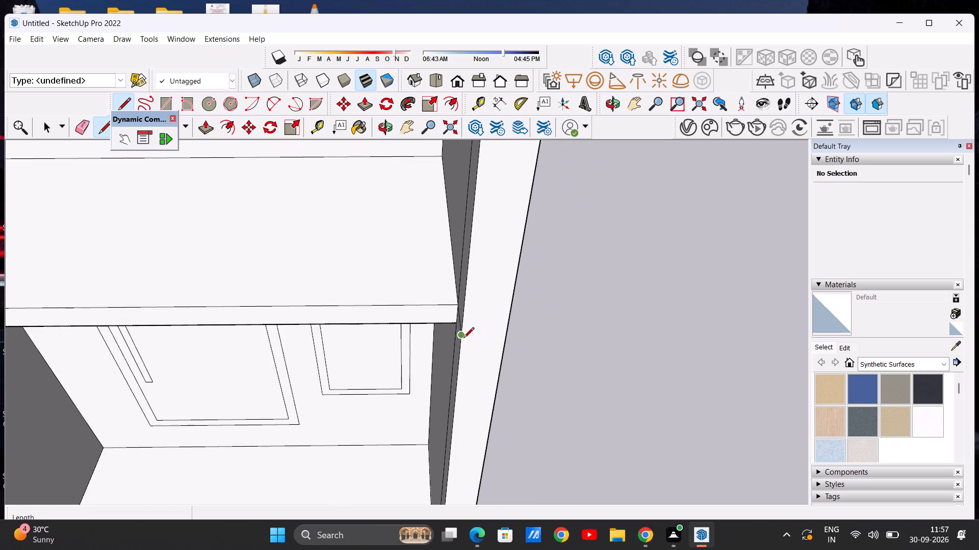
left_click(463, 339)
left_click(504, 338)
middle_click_drag(503, 337, 426, 338)
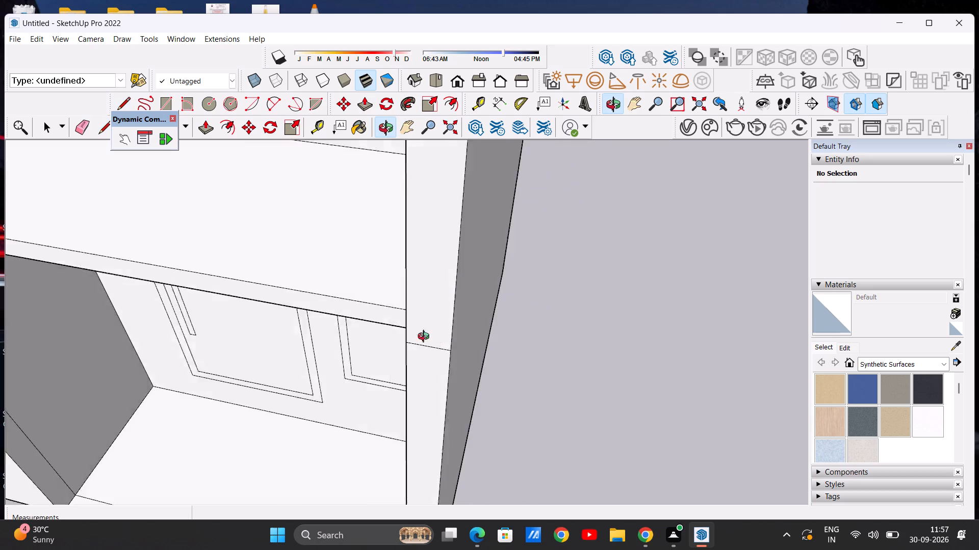
middle_click_drag(426, 338, 389, 340)
key("space")
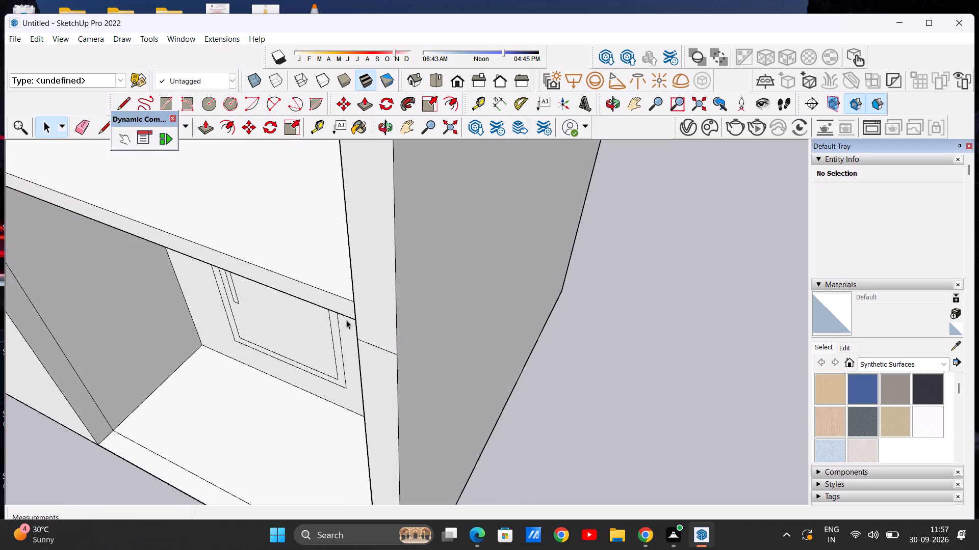
Push the upper part of the outer side wall's front end face back in two pushes, about 7 9/16" and 4' 4 3/16", flush with the upper cross wall.
scroll(346, 320, "down", 9)
middle_click_drag(385, 341, 459, 297)
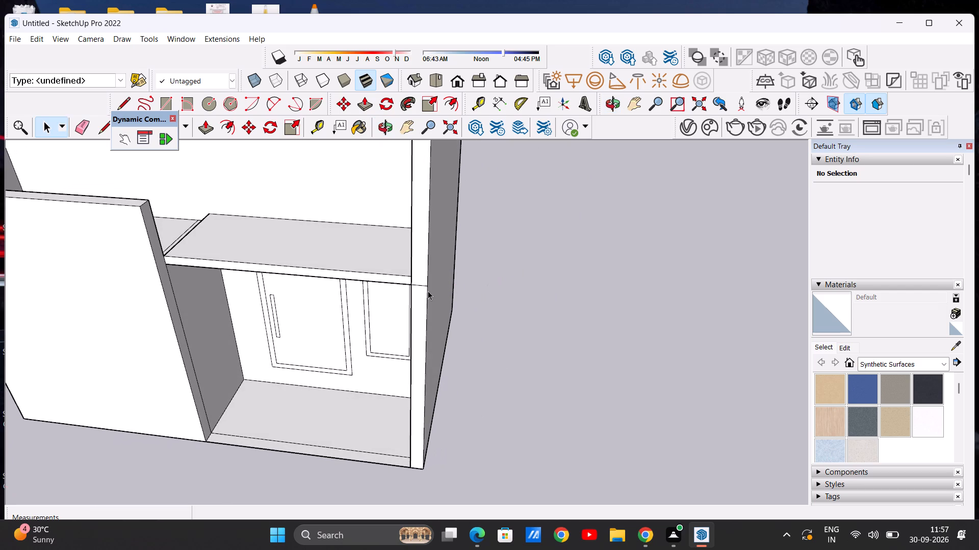
left_click(204, 127)
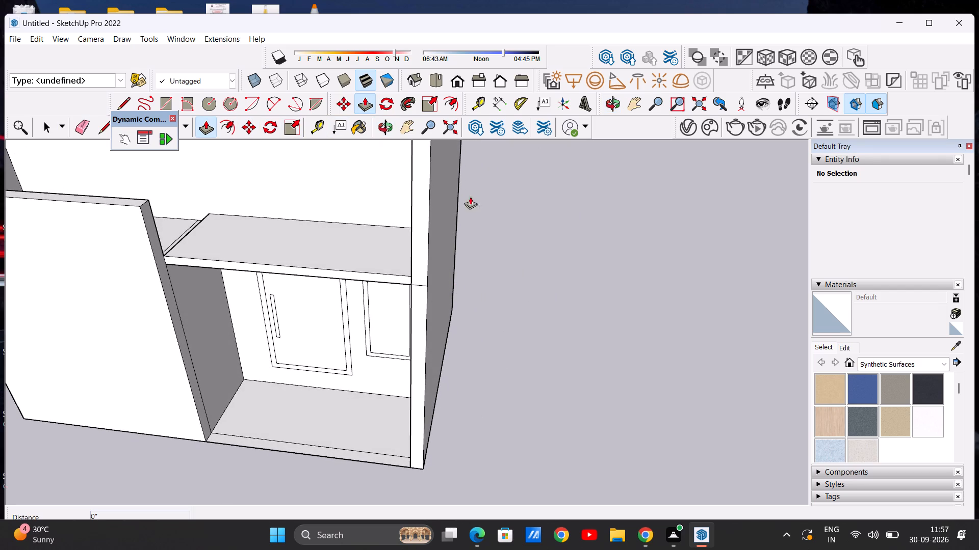
left_click(419, 206)
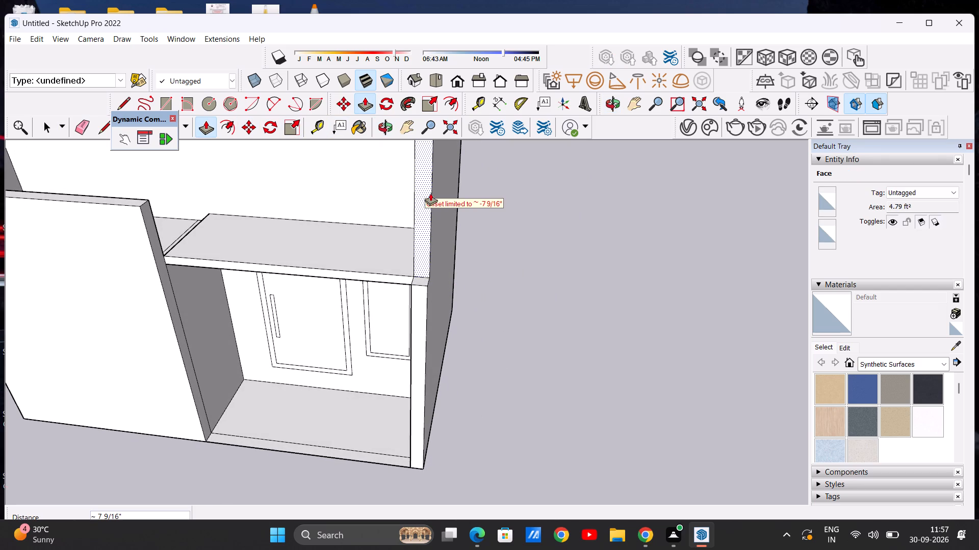
left_click(423, 193)
left_click(424, 182)
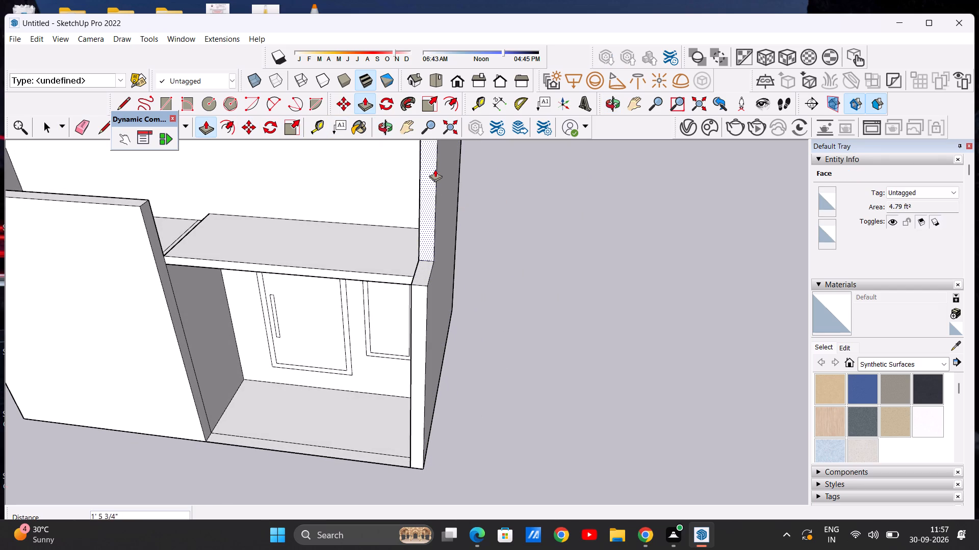
scroll(434, 193, "down", 5)
scroll(435, 193, "up", 2)
middle_click_drag(435, 194, 540, 179)
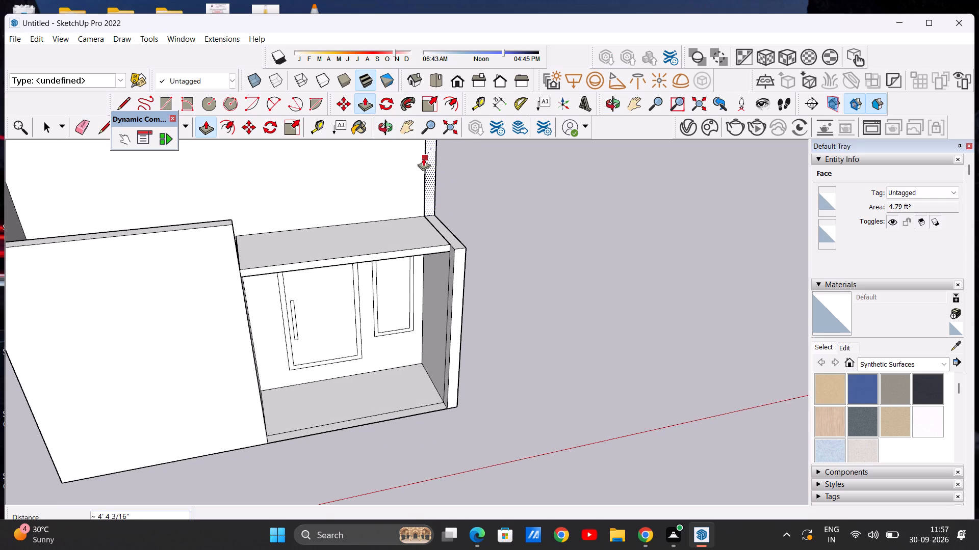
left_click(423, 158)
key("space")
Push/Pull the slab's narrow end face behind the front wall about 9' 8 13/16" to meet the opposite side wall.
scroll(406, 184, "down", 9)
middle_click_drag(449, 208, 170, 182)
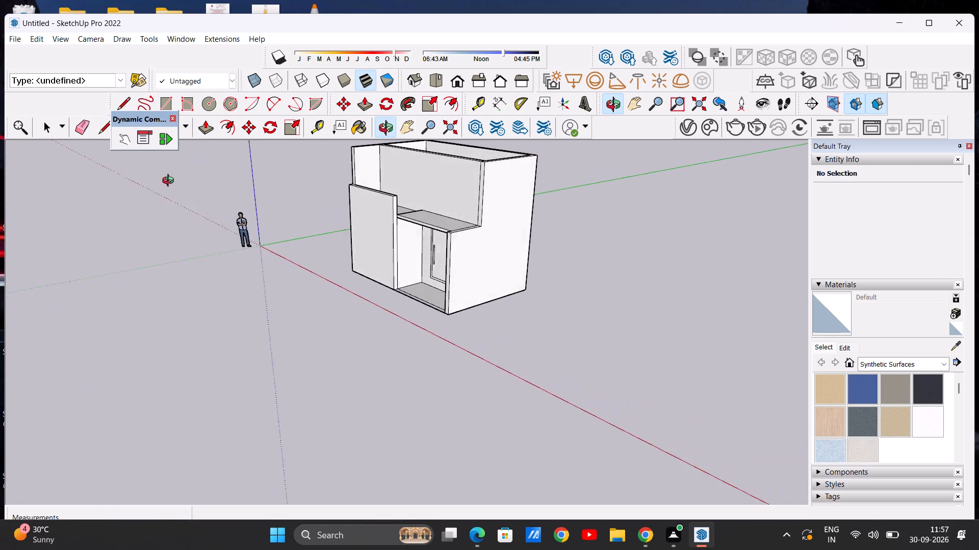
middle_click_drag(170, 182, 106, 191)
scroll(451, 227, "up", 14)
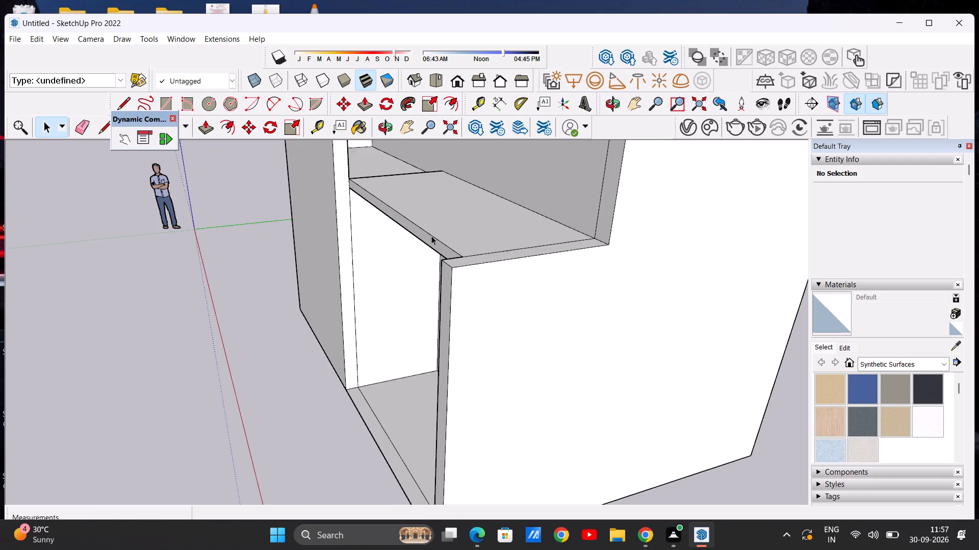
middle_click_drag(399, 244, 540, 340)
middle_click_drag(375, 201, 564, 213)
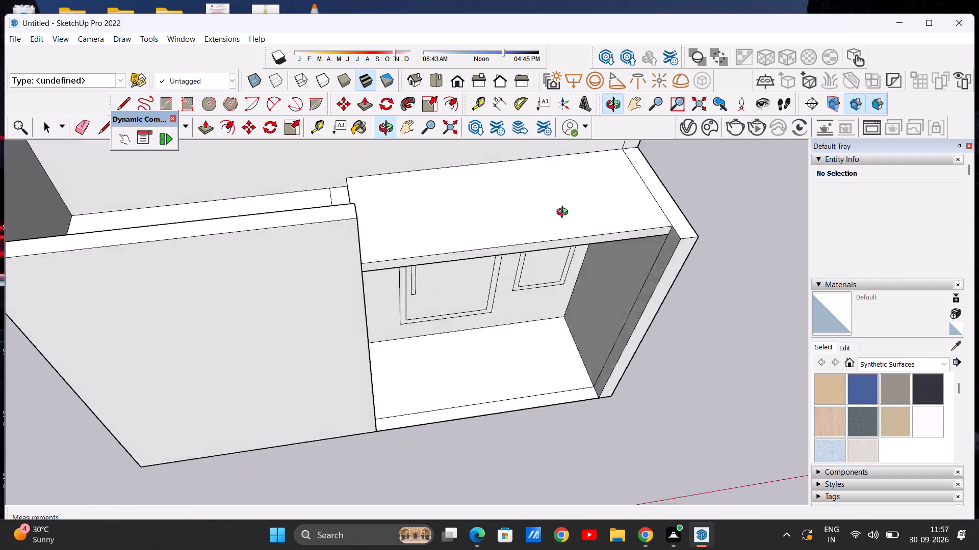
middle_click_drag(564, 213, 691, 191)
scroll(247, 240, "down", 3)
middle_click_drag(190, 251, 332, 221)
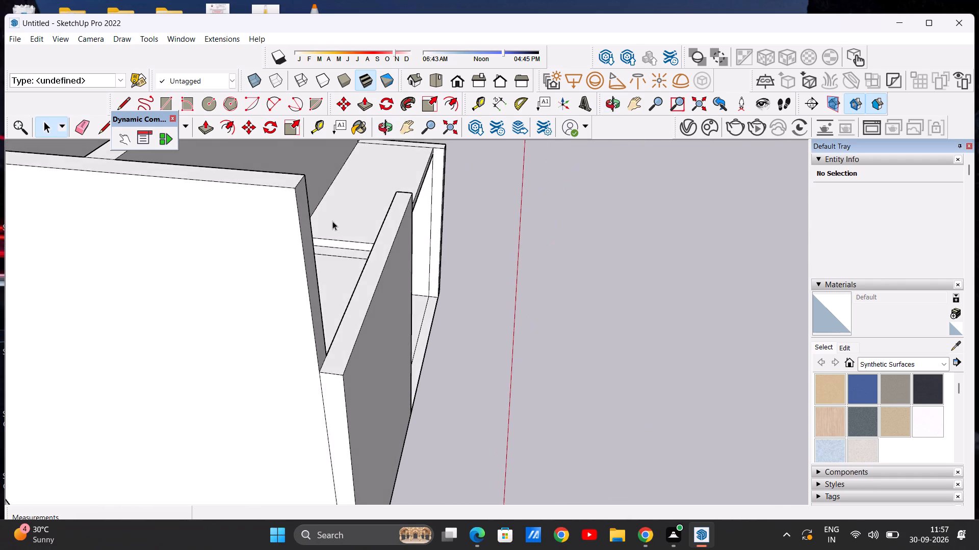
scroll(352, 241, "up", 5)
middle_click_drag(344, 260, 278, 300)
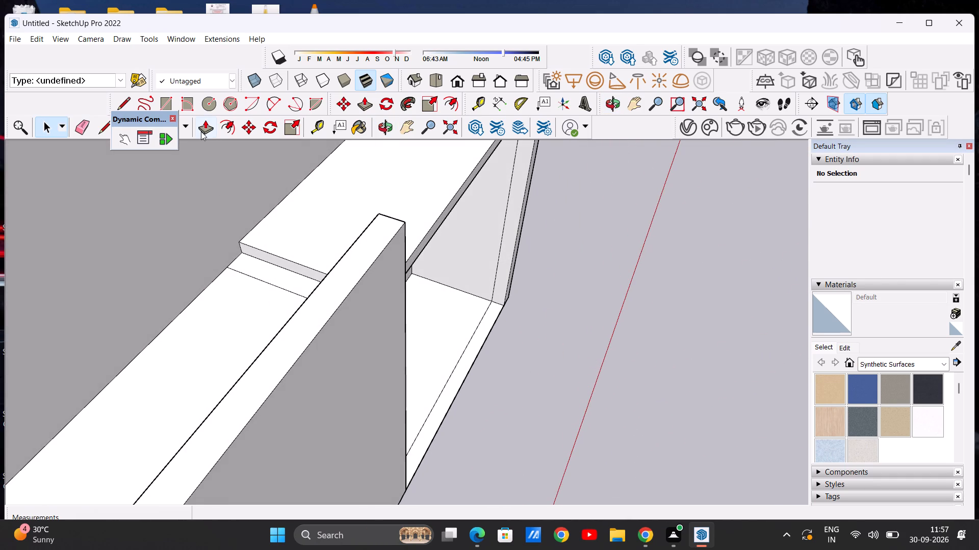
left_click(201, 131)
scroll(285, 265, "up", 6)
left_click(290, 260)
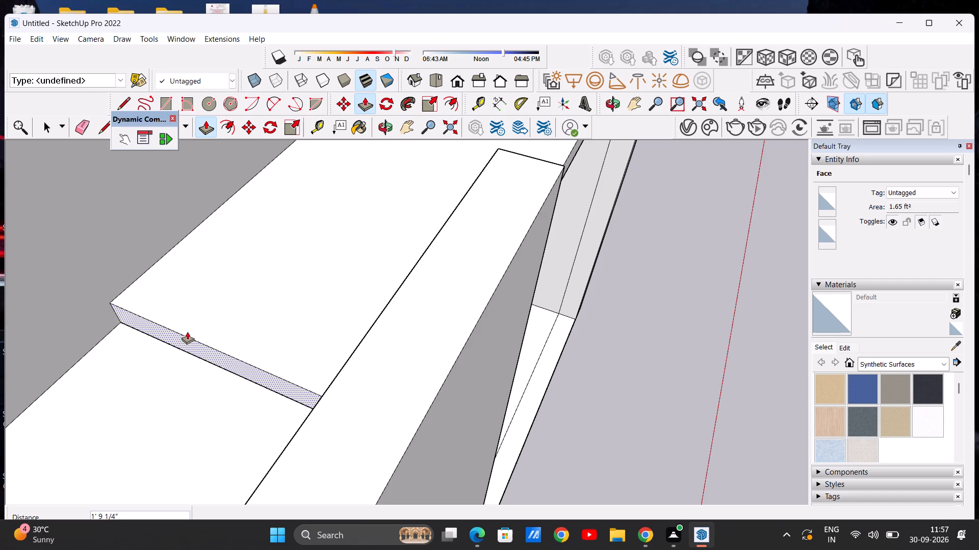
scroll(217, 304, "down", 15)
middle_click_drag(146, 341, 116, 358)
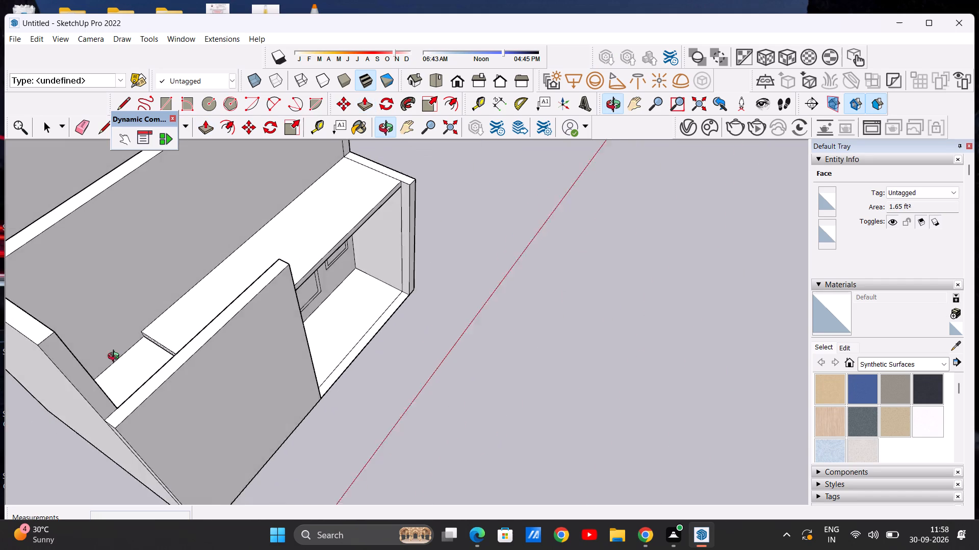
middle_click_drag(116, 358, 89, 376)
middle_click_drag(72, 355, 45, 363)
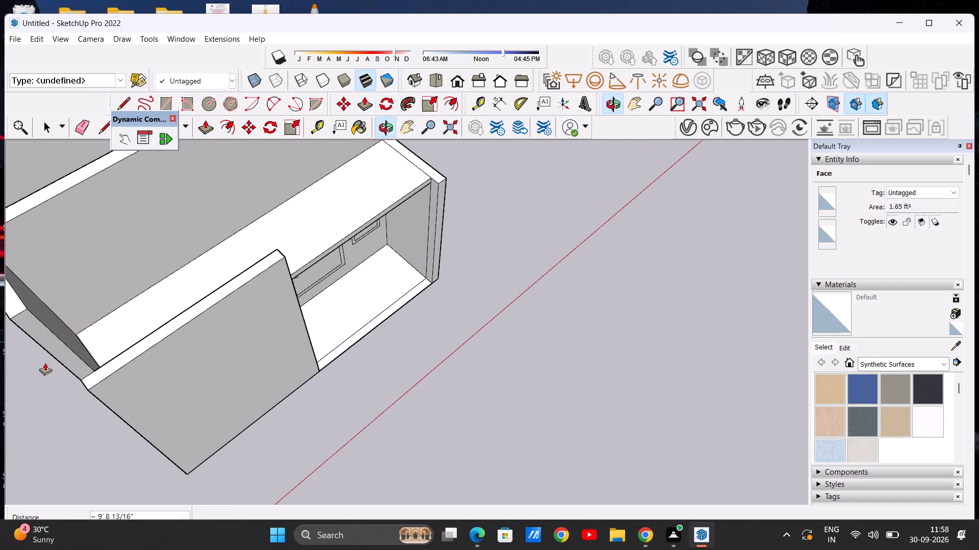
middle_click_drag(144, 292, 92, 304)
scroll(92, 276, "up", 13)
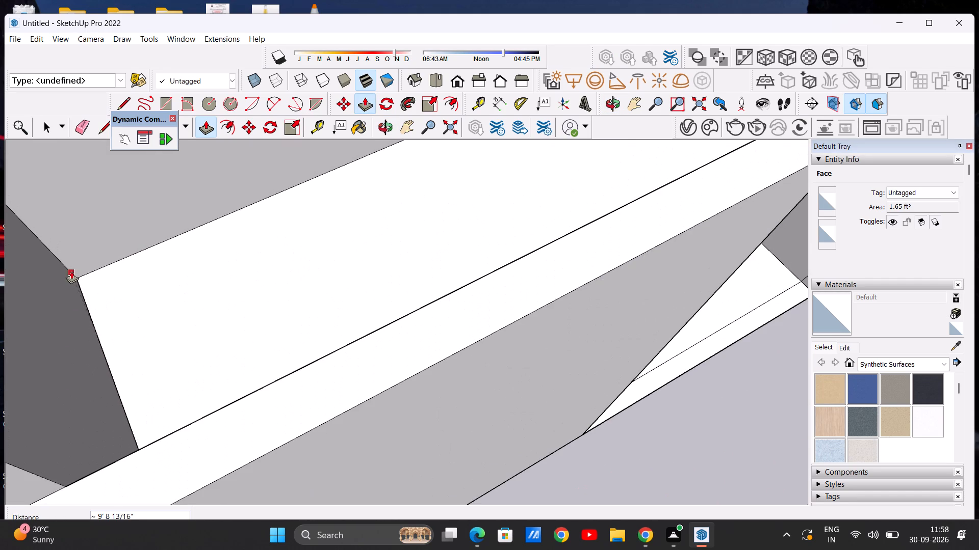
left_click(71, 271)
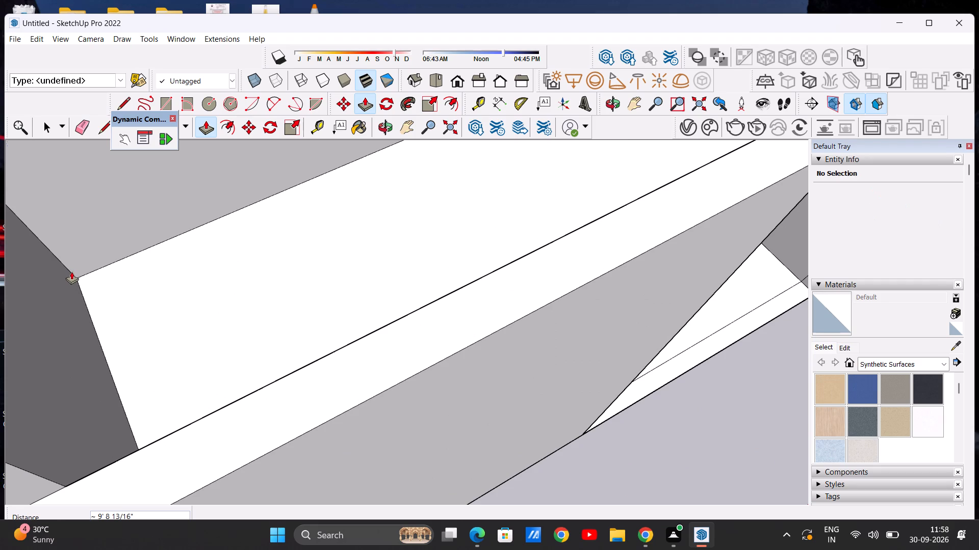
key("space")
Examine the building's front from eye level and above, checking the extended slab and the cut-back outer side wall.
scroll(154, 304, "down", 18)
middle_click_drag(246, 346, 244, 290)
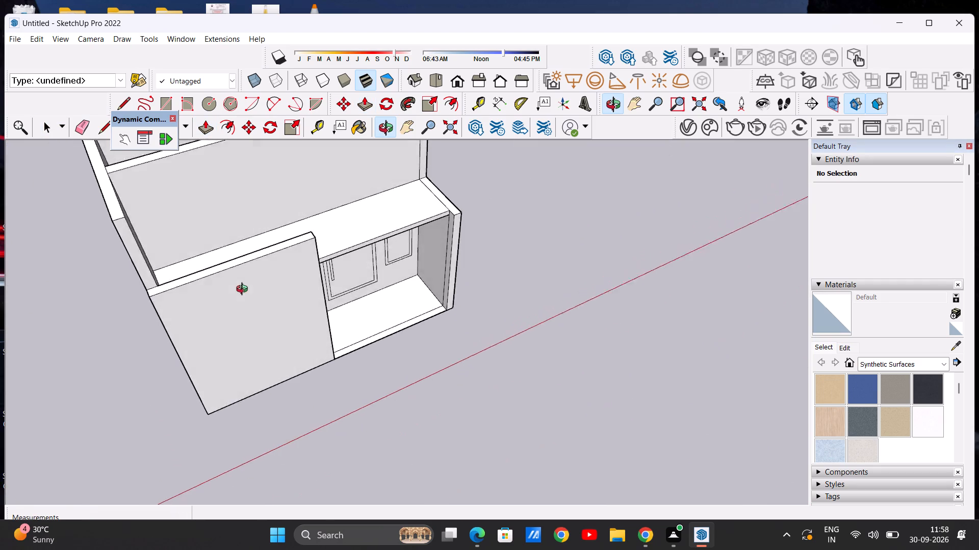
middle_click_drag(244, 290, 196, 222)
scroll(200, 282, "down", 7)
middle_click_drag(350, 260, 334, 226)
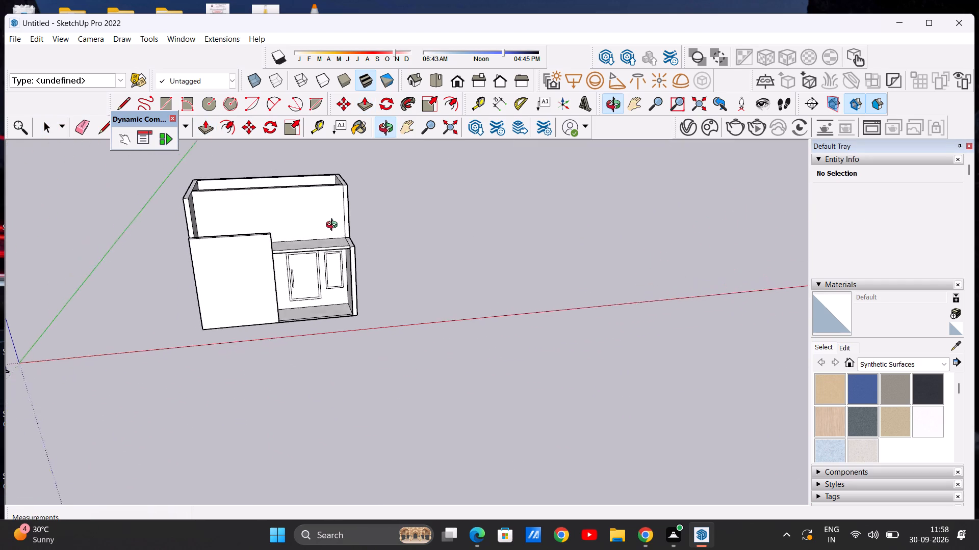
middle_click_drag(334, 226, 310, 209)
scroll(369, 208, "up", 7)
scroll(325, 233, "down", 6)
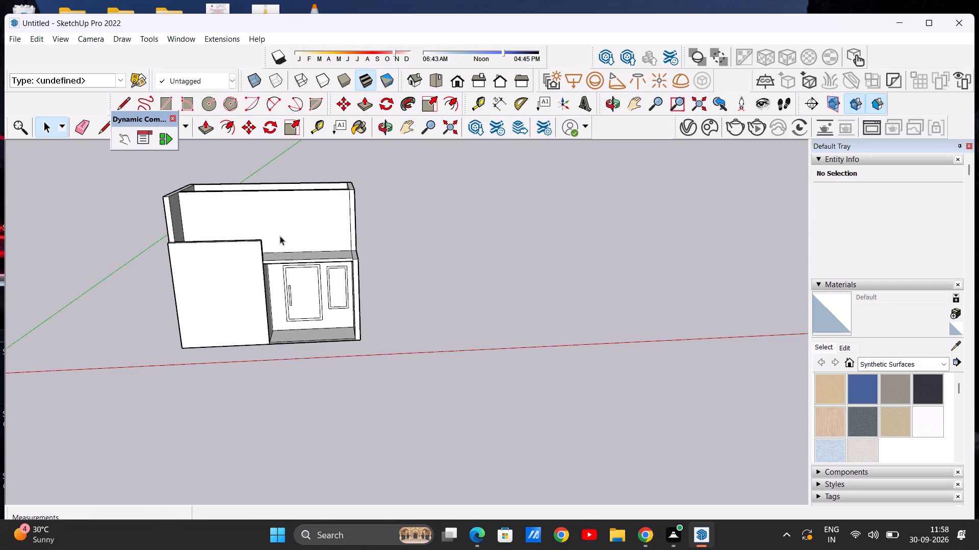
scroll(271, 228, "up", 9)
middle_click_drag(397, 246, 397, 247)
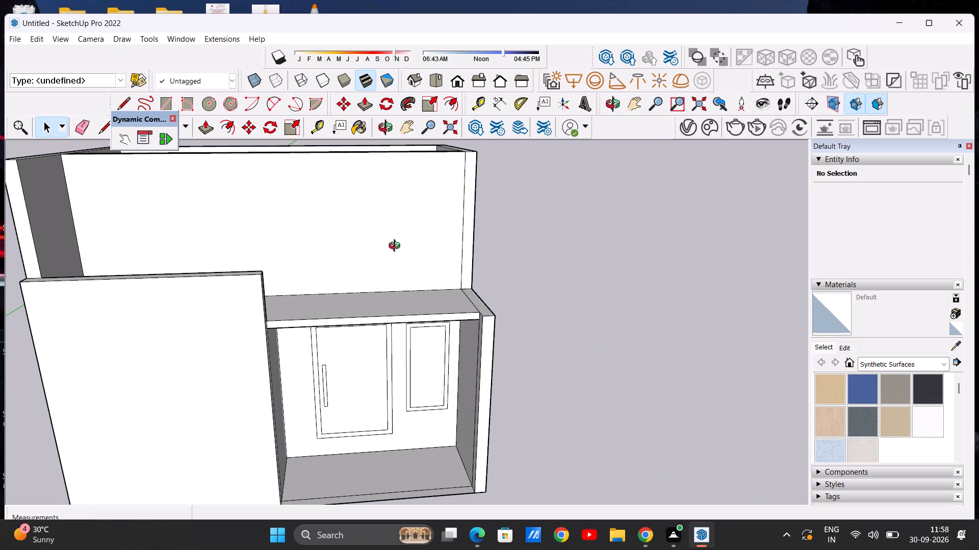
middle_click_drag(397, 247, 425, 346)
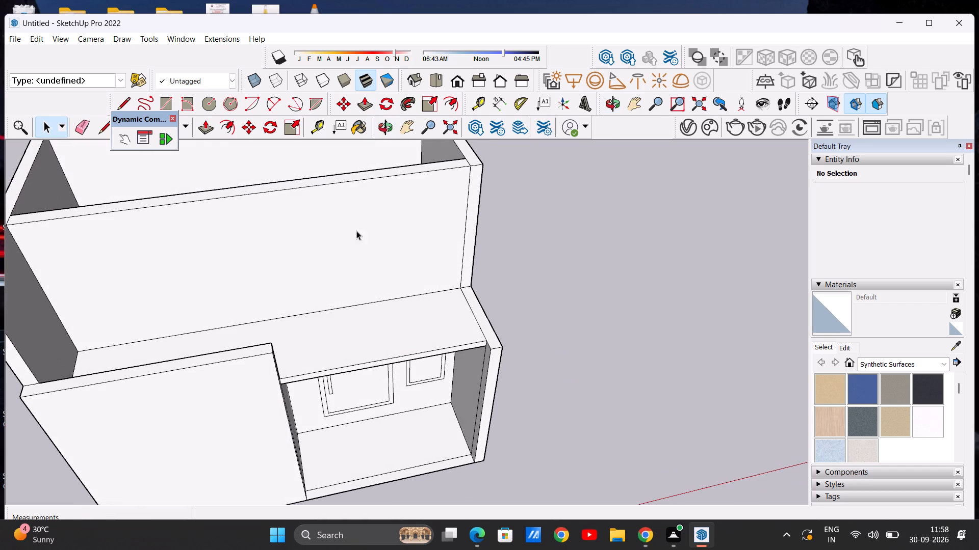
Draw a line about 7 9/16" long across the outer side wall's inner face, just below the slab's underside, to the wall's front edge.
left_click(125, 97)
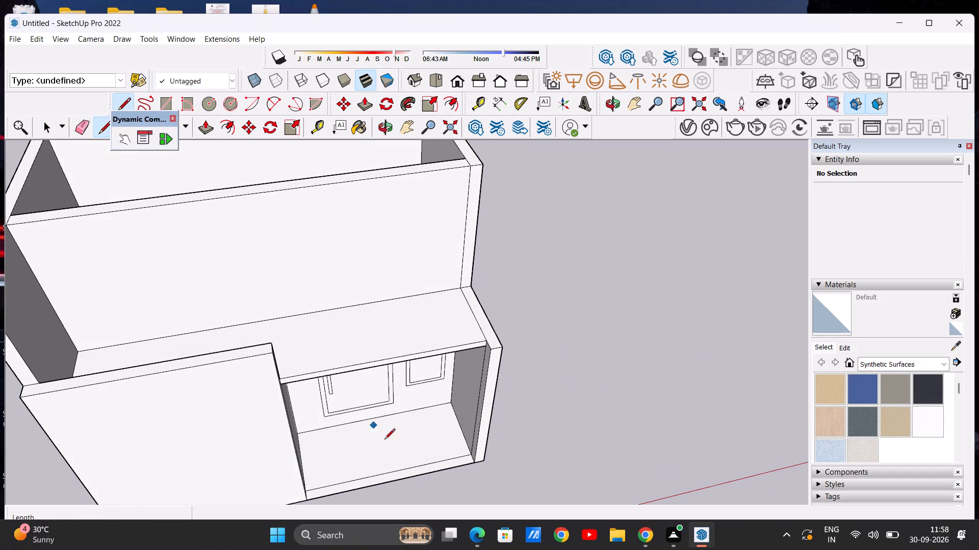
middle_click_drag(447, 428, 509, 320)
scroll(469, 320, "up", 6)
scroll(513, 308, "up", 16)
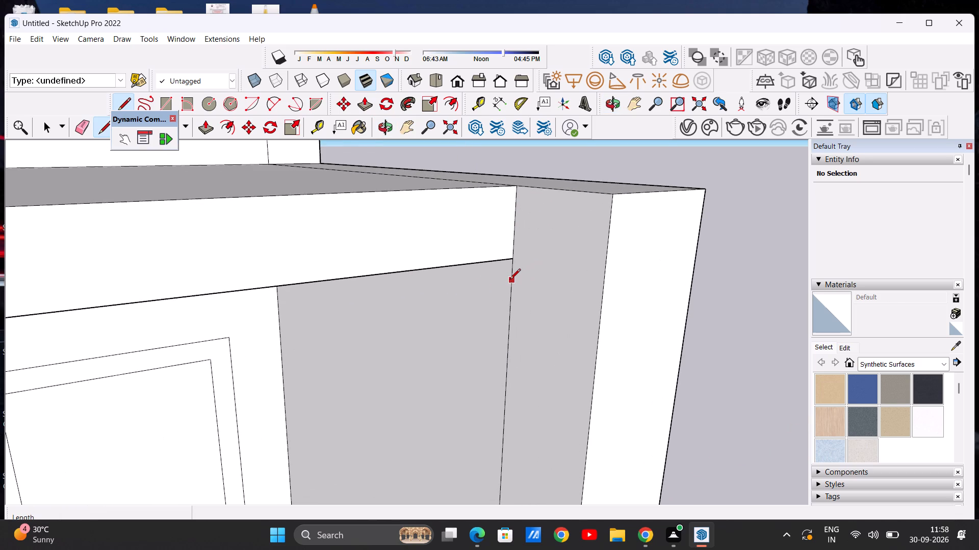
left_click(510, 280)
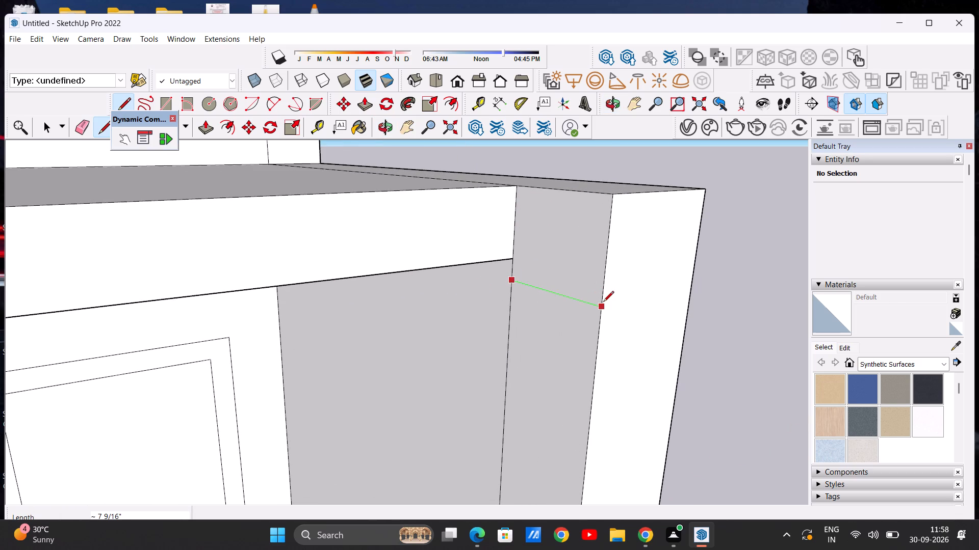
left_click(603, 302)
key("space")
Push/Pull the small face above the new line about 10' 7 1/8" along the slab's front edge to the front wall's end.
scroll(539, 311, "down", 14)
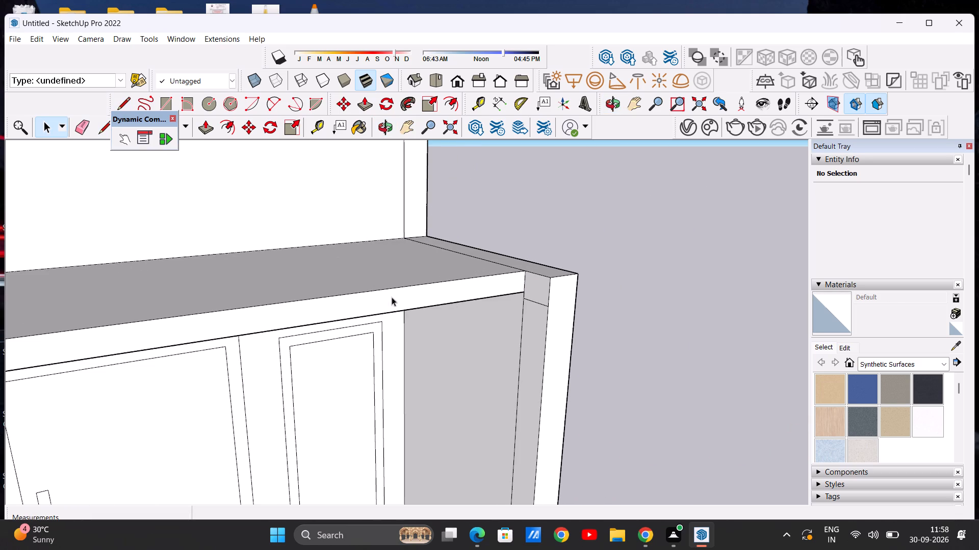
left_click(204, 128)
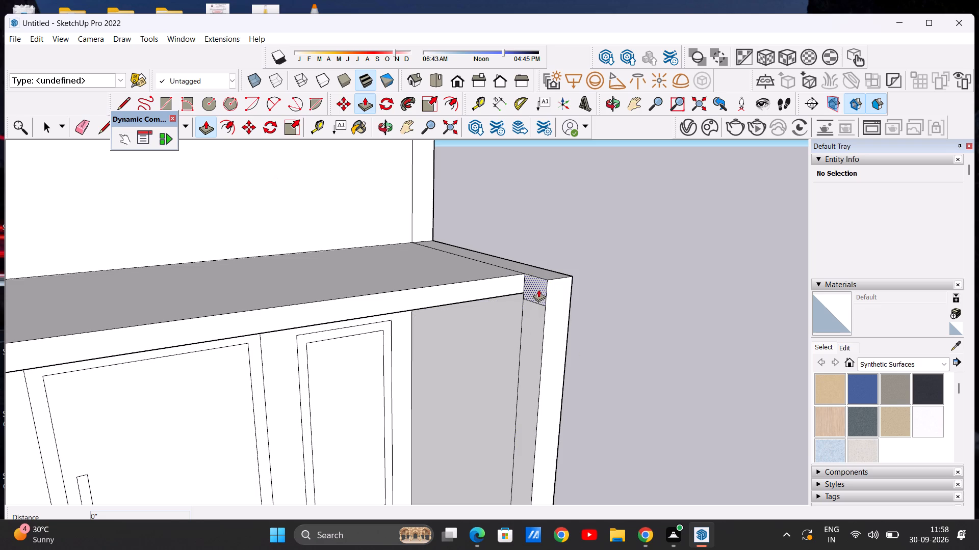
left_click(538, 289)
scroll(500, 318, "down", 11)
scroll(386, 334, "up", 5)
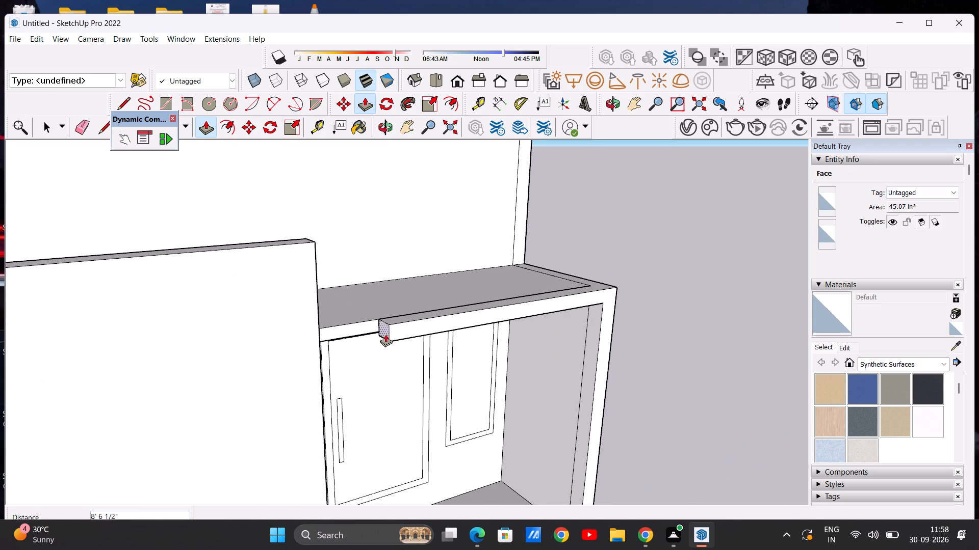
middle_click_drag(383, 335, 219, 337)
scroll(236, 320, "up", 13)
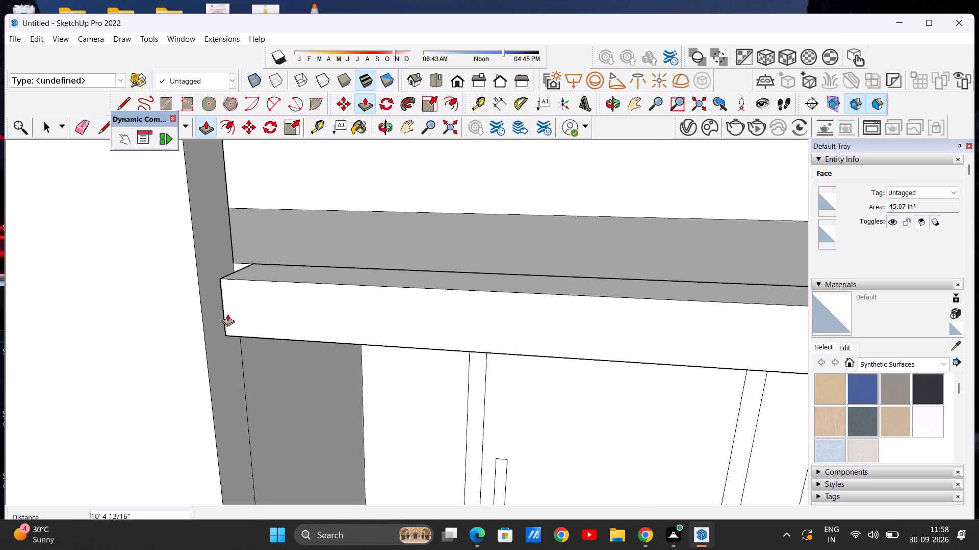
left_click(200, 277)
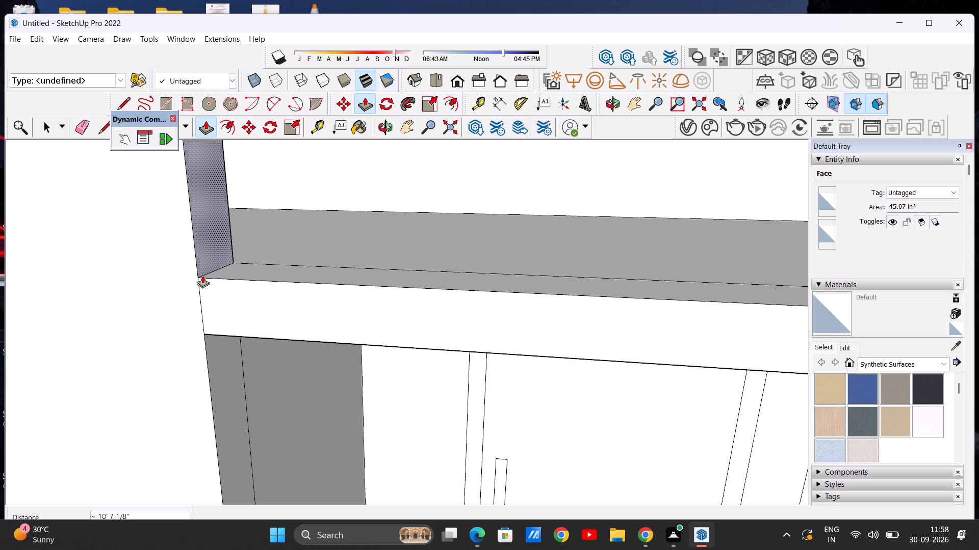
key("space")
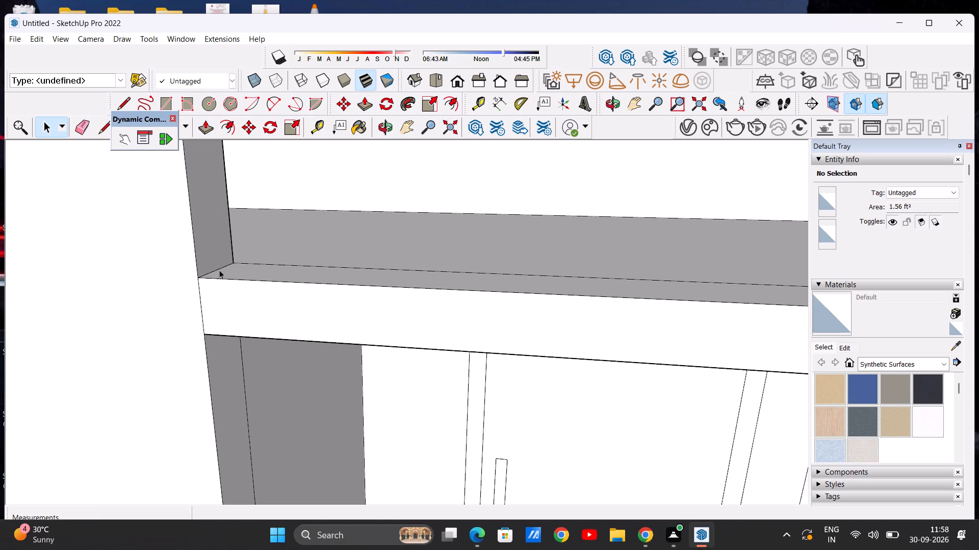
Examine the entrance front at eye level and from above, checking the slab's new front strip against the adjoining walls.
scroll(275, 292, "down", 6)
middle_click_drag(230, 308, 277, 262)
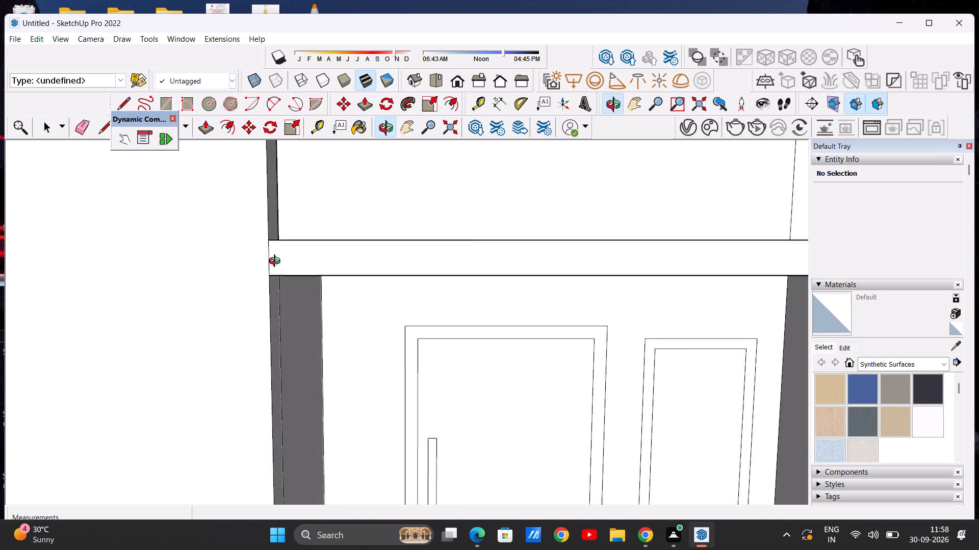
middle_click_drag(277, 262, 280, 271)
scroll(250, 278, "down", 13)
scroll(434, 263, "up", 3)
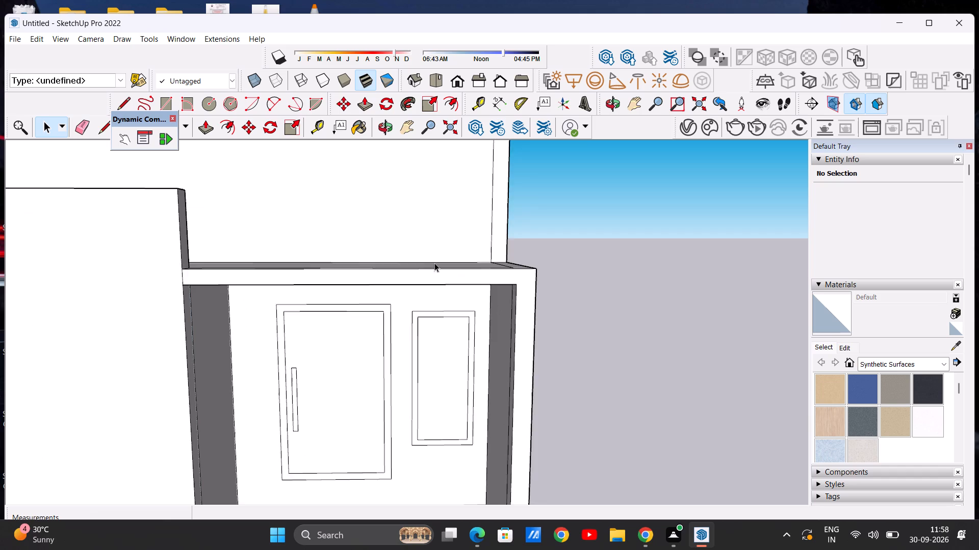
scroll(434, 263, "up", 2)
middle_click_drag(430, 292, 435, 361)
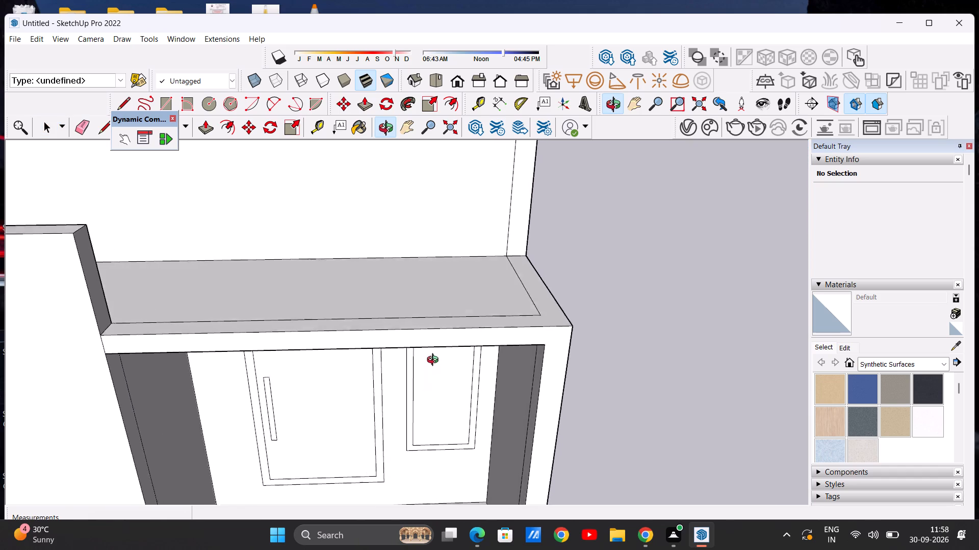
middle_click_drag(435, 361, 427, 320)
scroll(428, 312, "down", 8)
middle_click_drag(428, 359, 426, 327)
scroll(427, 330, "down", 4)
scroll(425, 289, "up", 6)
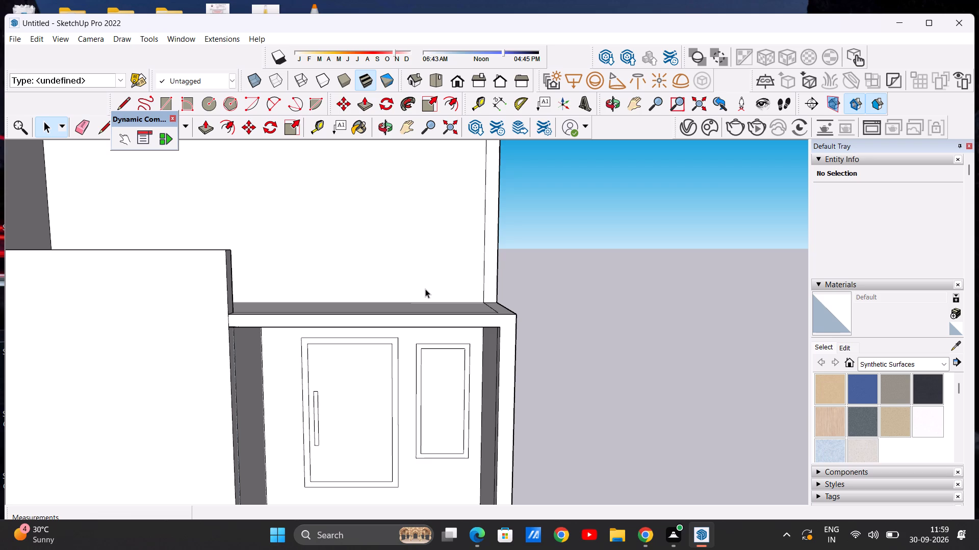
scroll(388, 301, "down", 14)
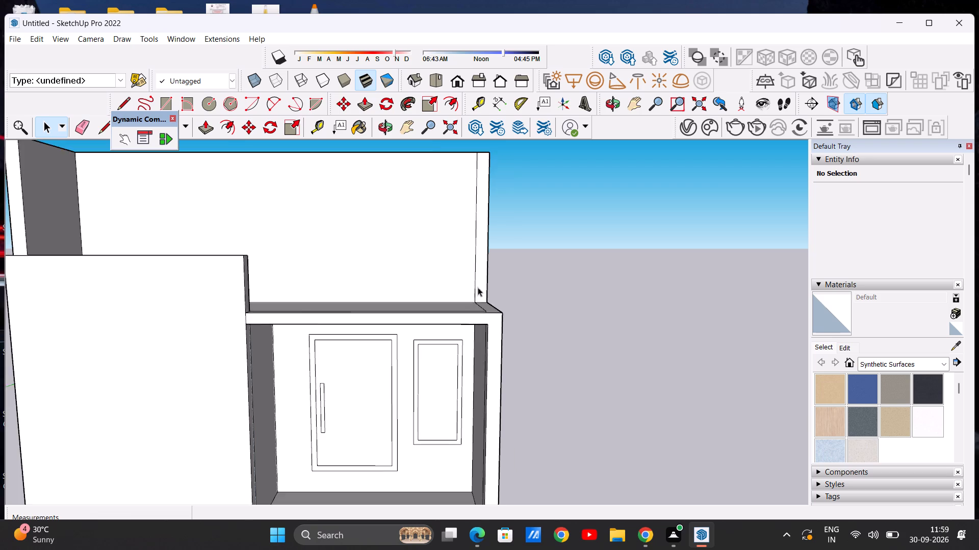
scroll(478, 287, "down", 4)
scroll(368, 322, "up", 5)
scroll(520, 282, "up", 3)
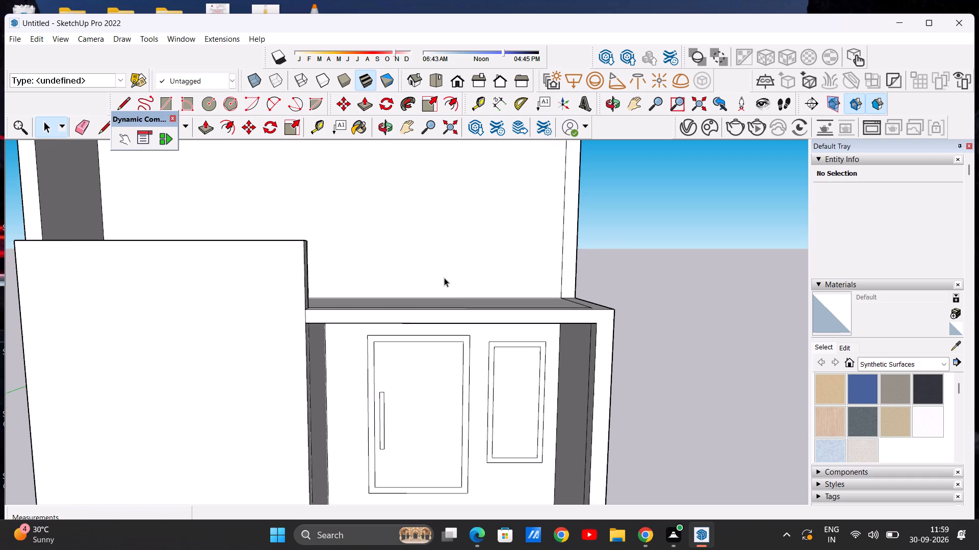
Examine the building's front from above, at eye level and in the standard front view, comparing the front wall with the set-back upper walls.
scroll(444, 278, "down", 4)
middle_click_drag(434, 276, 420, 356)
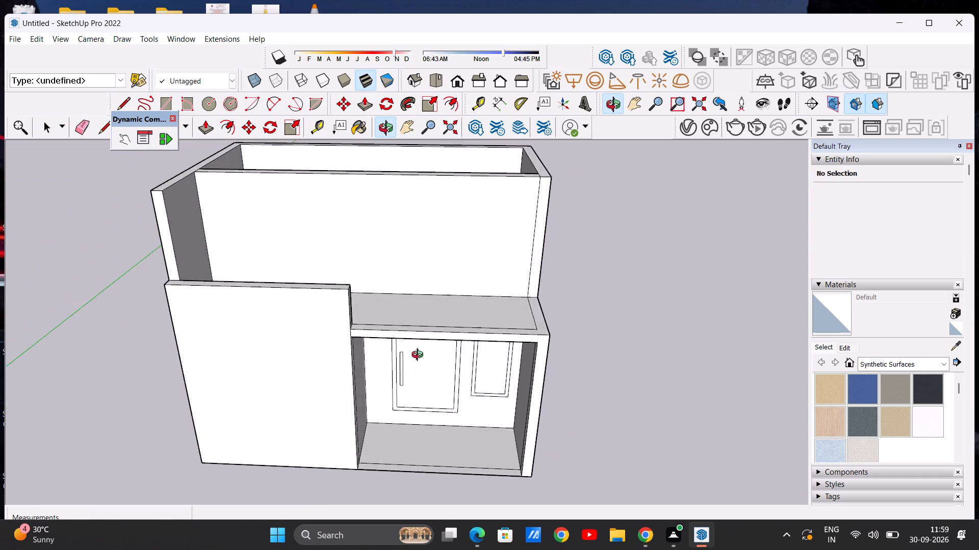
middle_click_drag(420, 356, 416, 296)
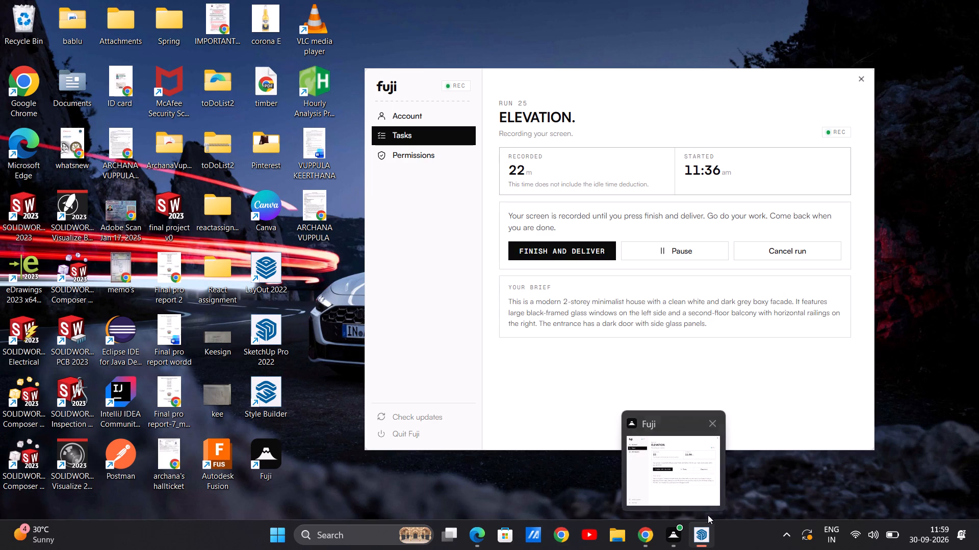
left_click(693, 462)
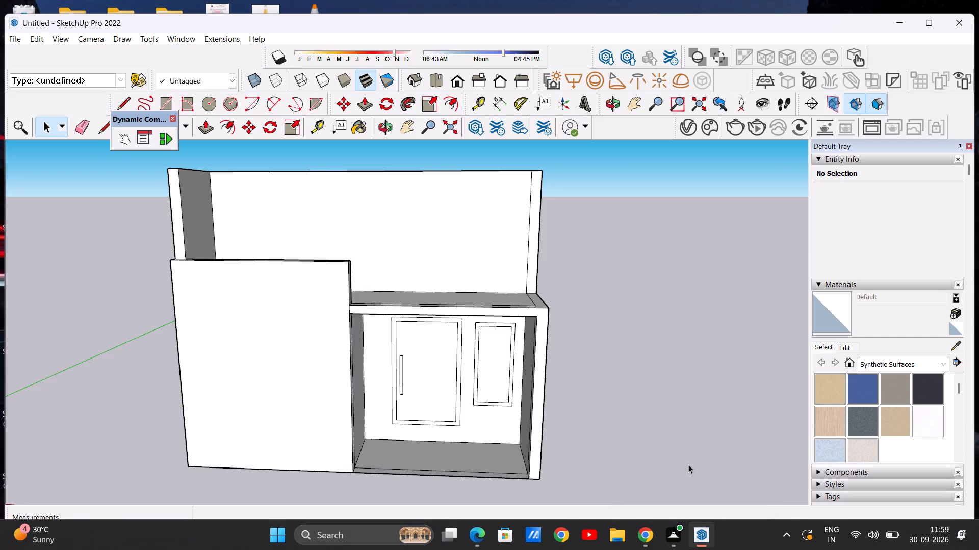
scroll(589, 449, "down", 3)
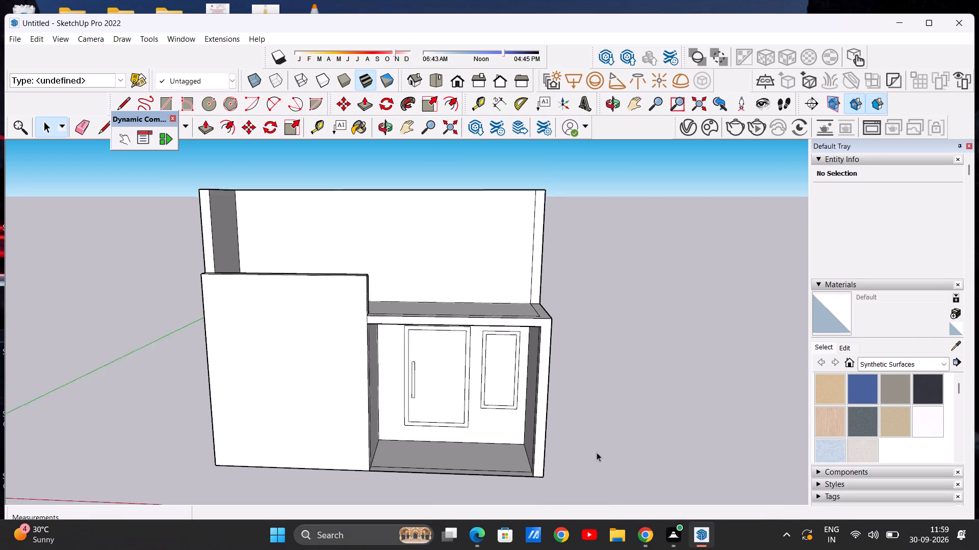
scroll(597, 452, "down", 1)
scroll(431, 411, "down", 3)
scroll(364, 334, "up", 6)
middle_click_drag(468, 416, 442, 344)
scroll(441, 353, "down", 3)
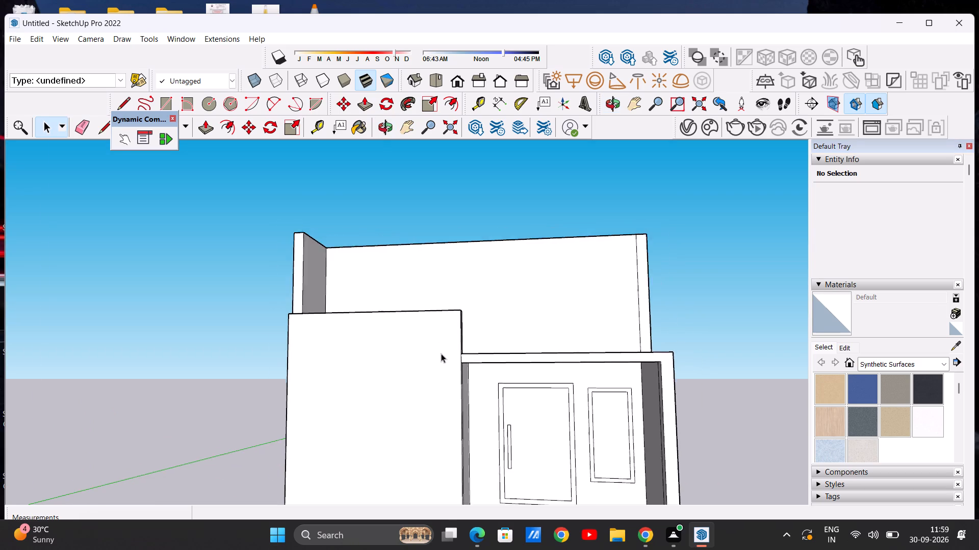
scroll(441, 353, "down", 3)
scroll(441, 353, "up", 1)
scroll(439, 358, "down", 3)
middle_click_drag(441, 363, 467, 411)
scroll(511, 336, "up", 2)
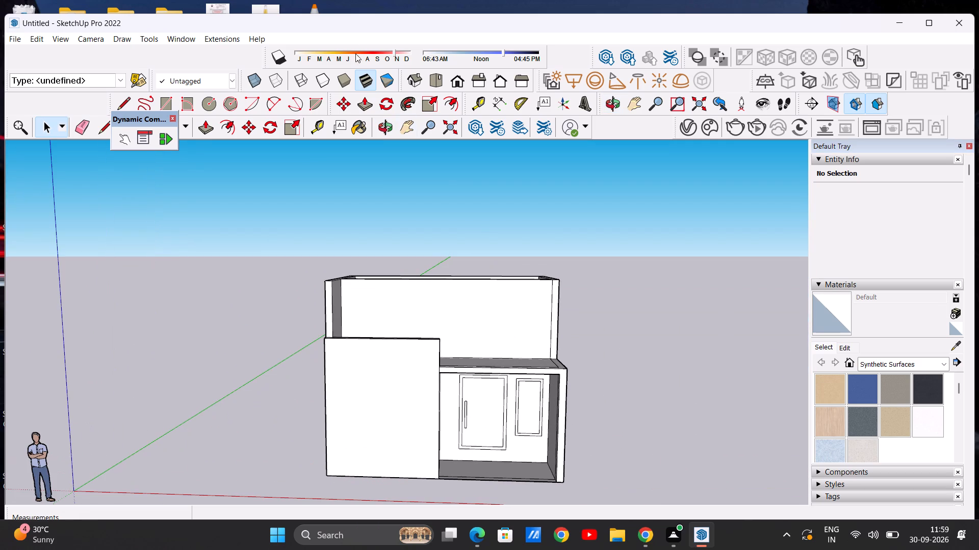
left_click(458, 80)
scroll(368, 214, "down", 7)
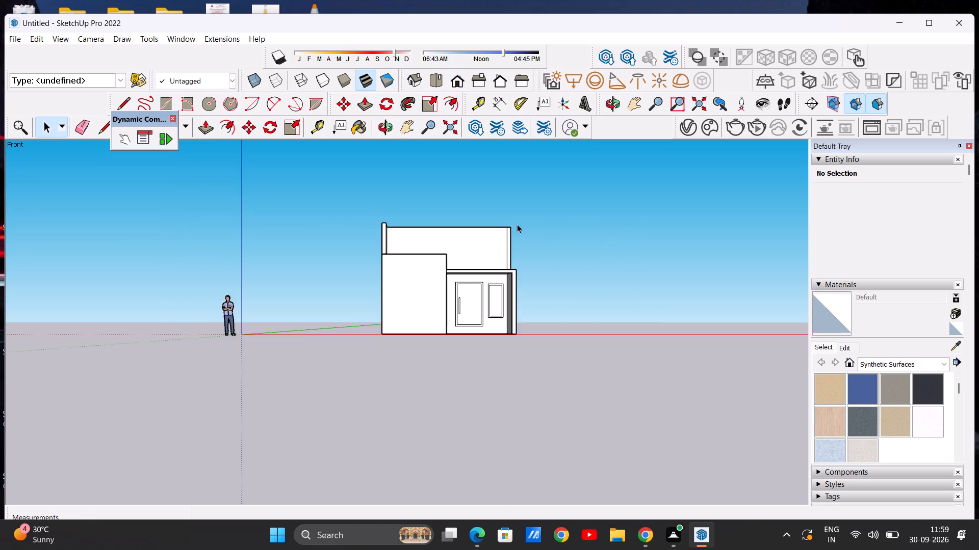
scroll(606, 230, "up", 5)
scroll(377, 236, "up", 5)
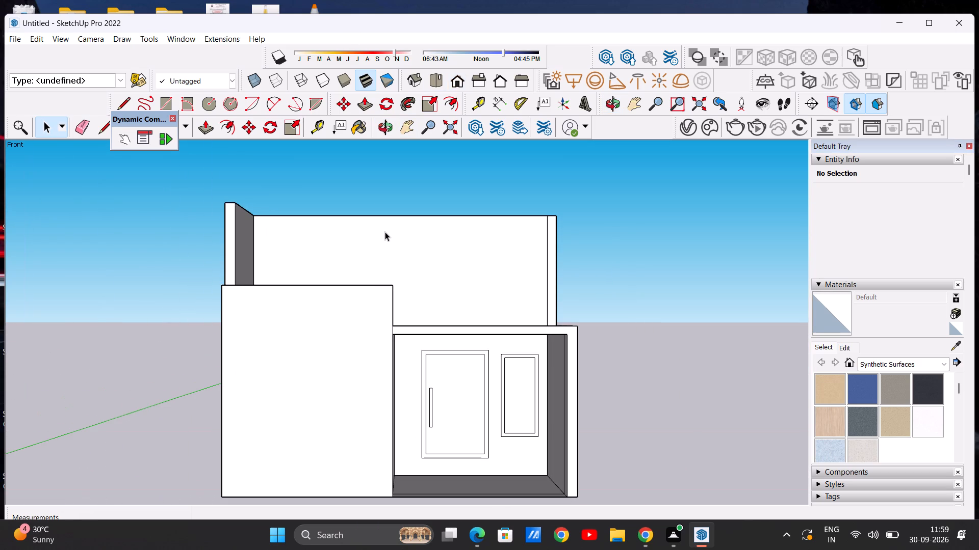
Push/Pull the top face of the tall front wall up about 5' 1 11/16" to the top corner of the outer side wall.
middle_click_drag(430, 266, 425, 387)
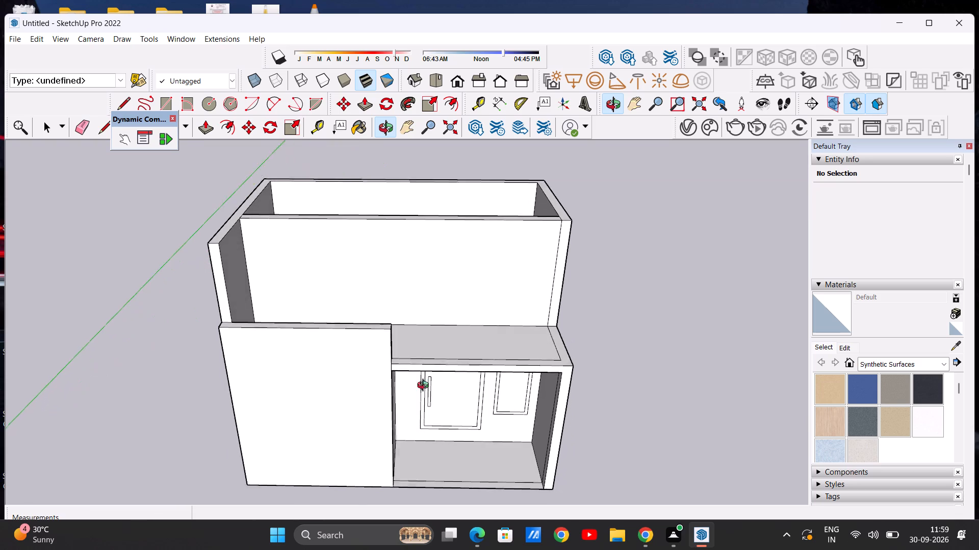
middle_click_drag(425, 387, 418, 341)
middle_click_drag(425, 324, 508, 373)
middle_click_drag(509, 374, 586, 367)
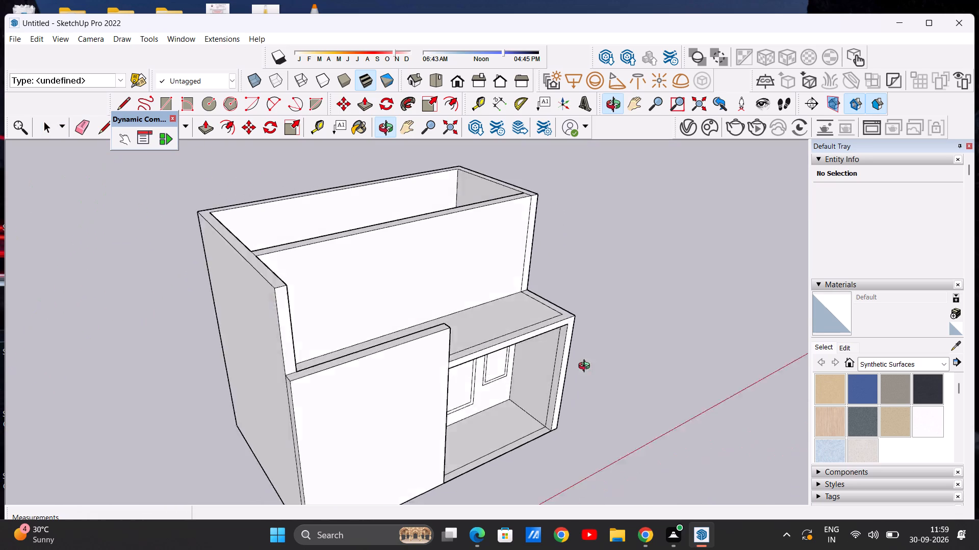
middle_click_drag(586, 367, 617, 355)
scroll(603, 355, "down", 1)
scroll(403, 331, "up", 5)
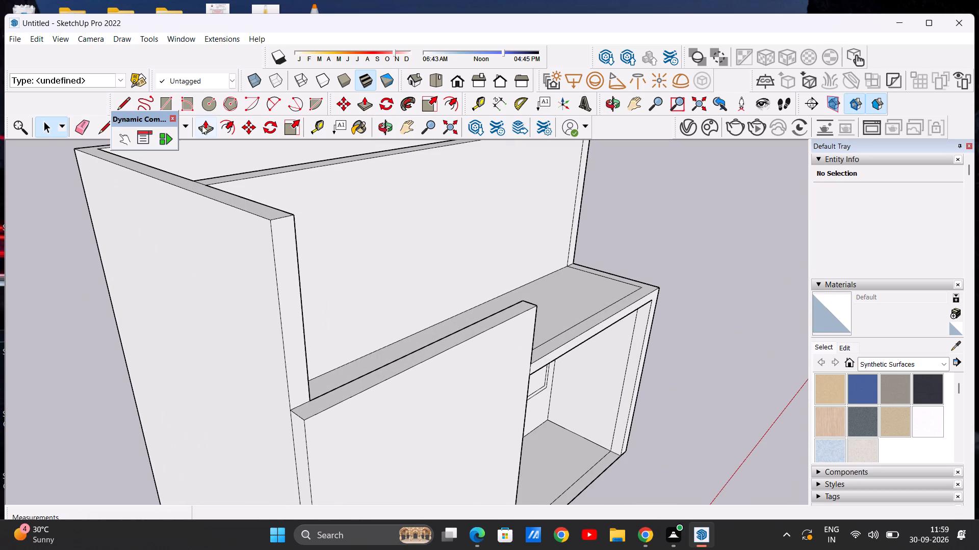
left_click(202, 123)
scroll(332, 388, "up", 5)
left_click(324, 400)
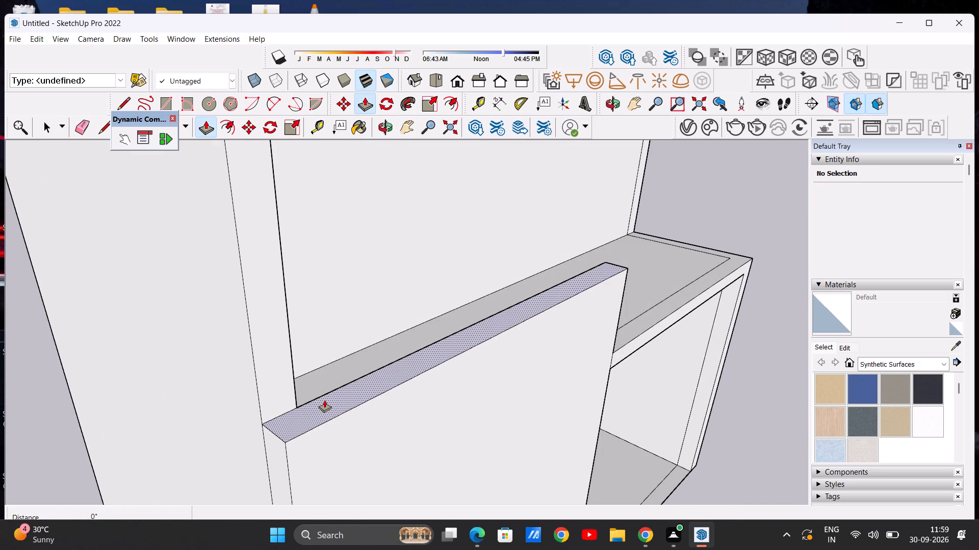
scroll(333, 309, "down", 10)
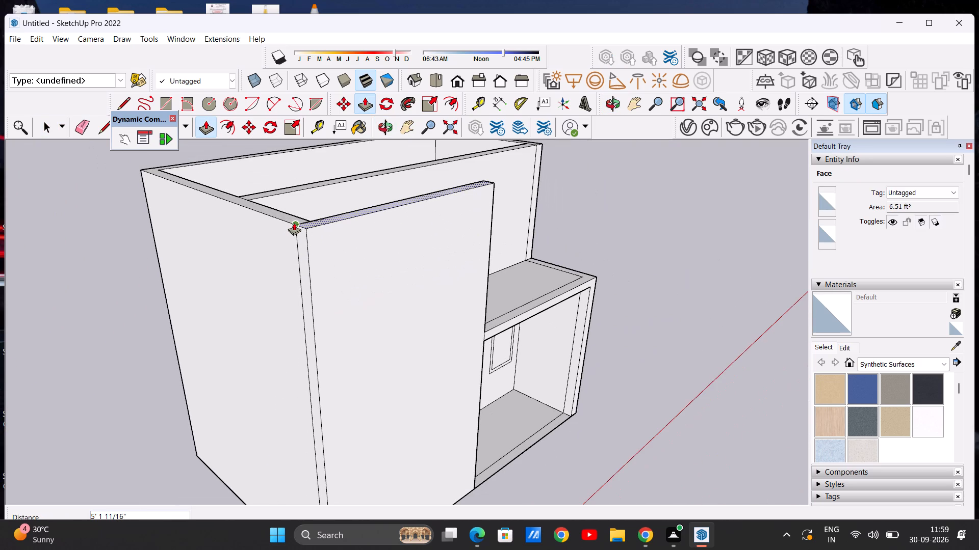
left_click(294, 223)
key("space")
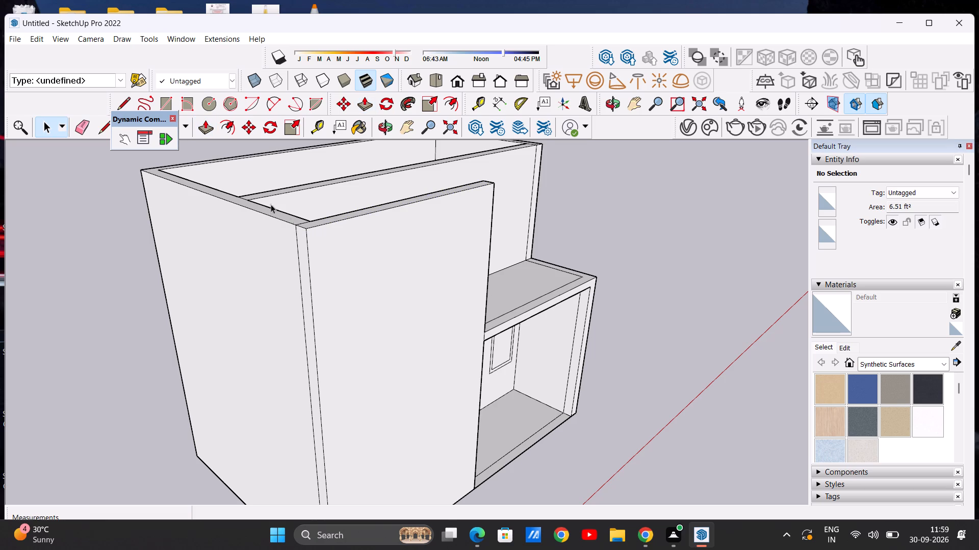
Examine the raised front wall and the open slab beside it from above and from the building's other side.
scroll(269, 203, "down", 11)
middle_click_drag(344, 214, 267, 330)
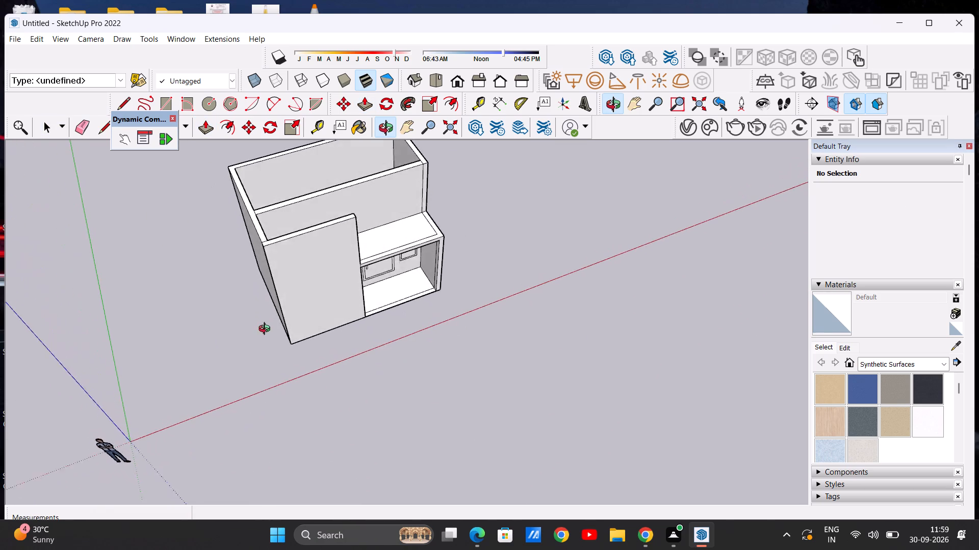
middle_click_drag(267, 330, 267, 341)
middle_click_drag(484, 216, 298, 226)
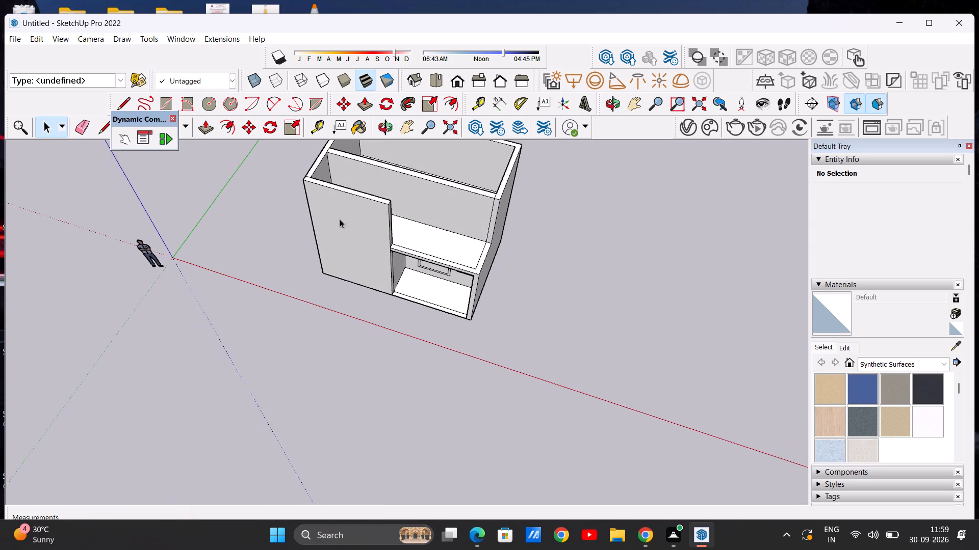
middle_click_drag(368, 203, 272, 284)
scroll(465, 254, "up", 2)
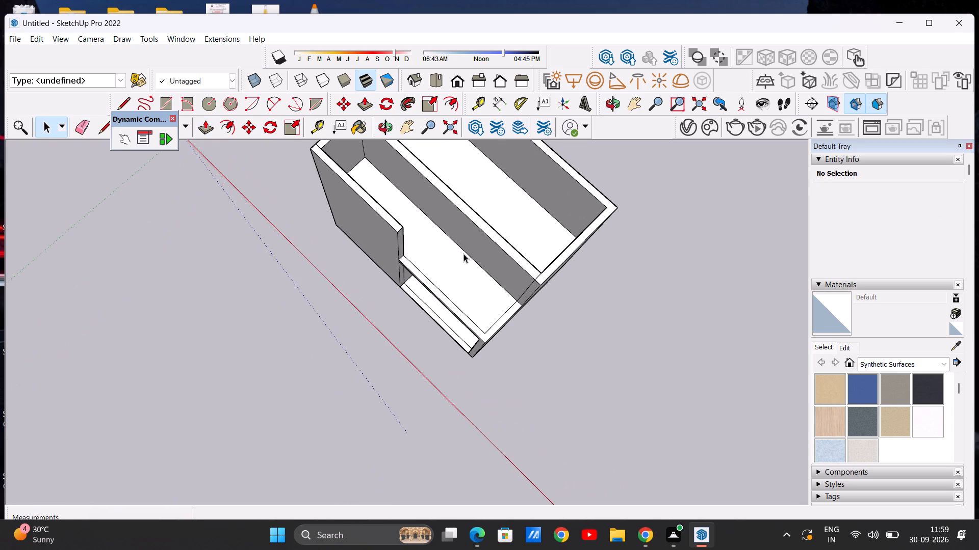
middle_click_drag(455, 250, 384, 286)
scroll(457, 256, "up", 1)
middle_click_drag(440, 258, 396, 262)
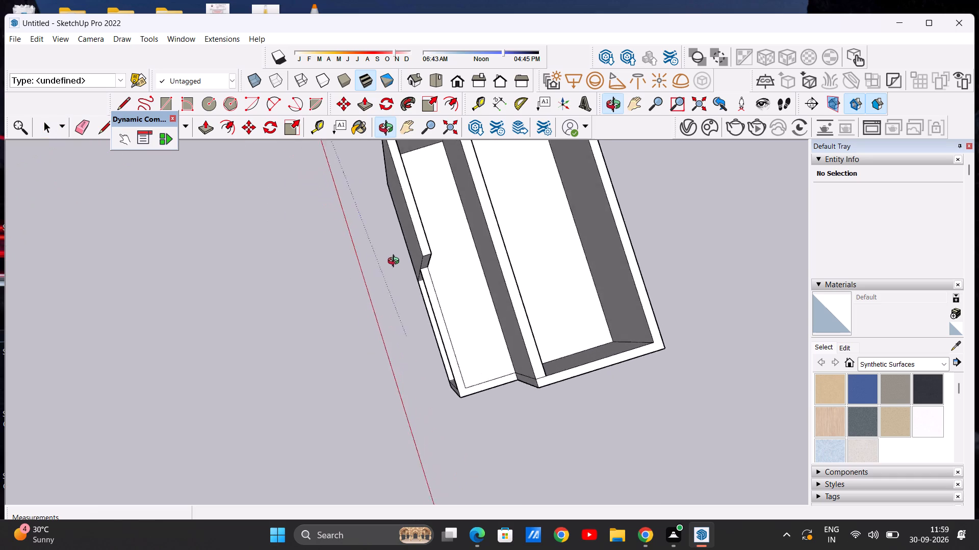
middle_click_drag(396, 262, 375, 274)
middle_click_drag(436, 298, 360, 237)
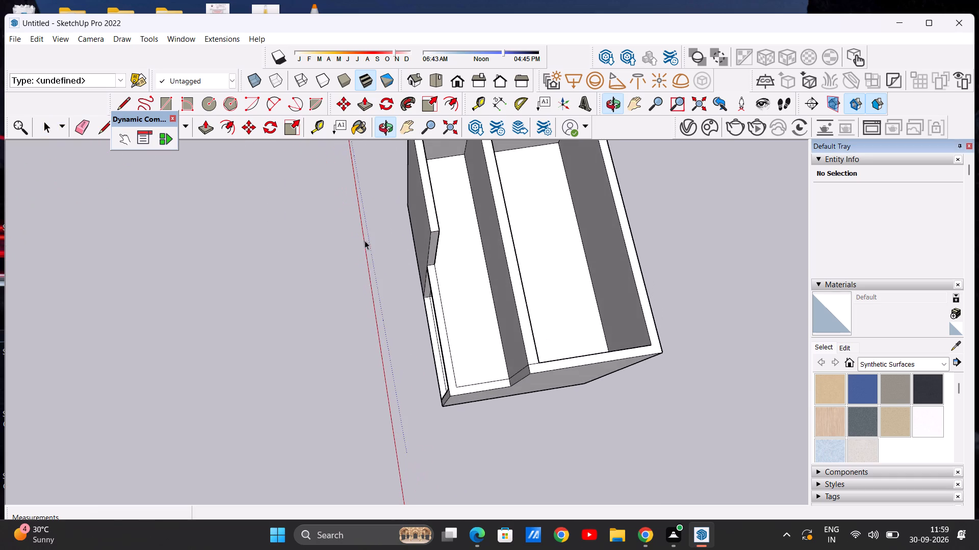
Draw two parallel lines about 4' 4 3/16" long across the slab, from the raised front wall's end to the upper wall behind it.
scroll(455, 242, "up", 4)
middle_click_drag(419, 272, 379, 314)
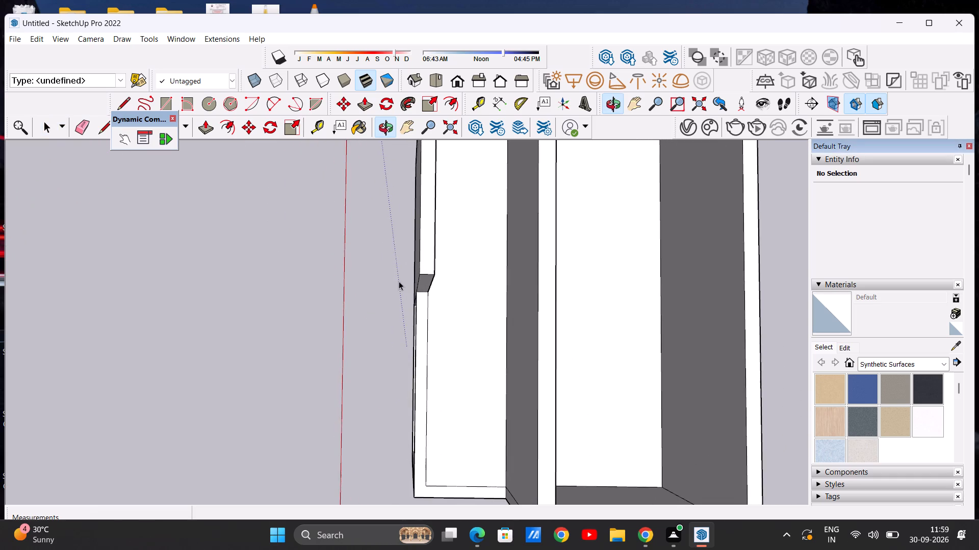
scroll(390, 262, "down", 7)
scroll(467, 252, "up", 6)
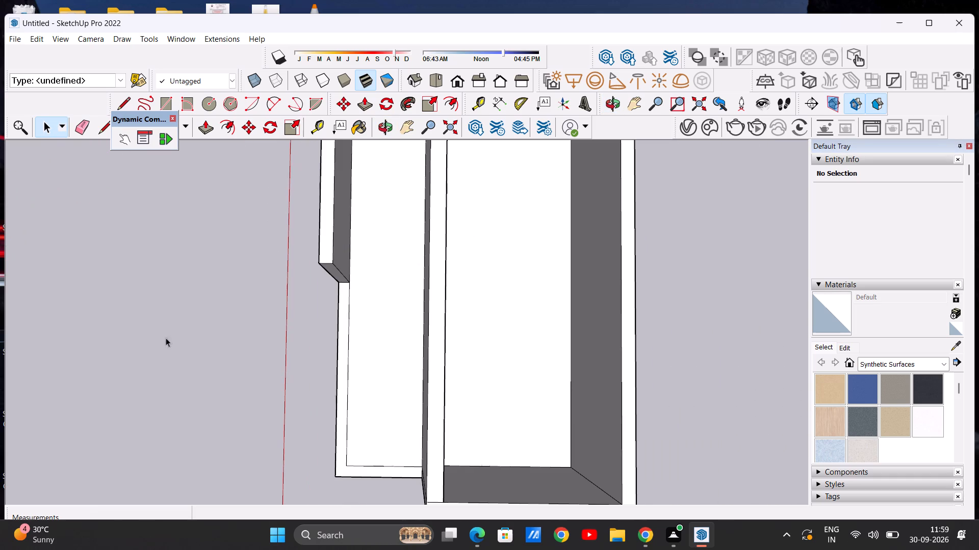
left_click(118, 101)
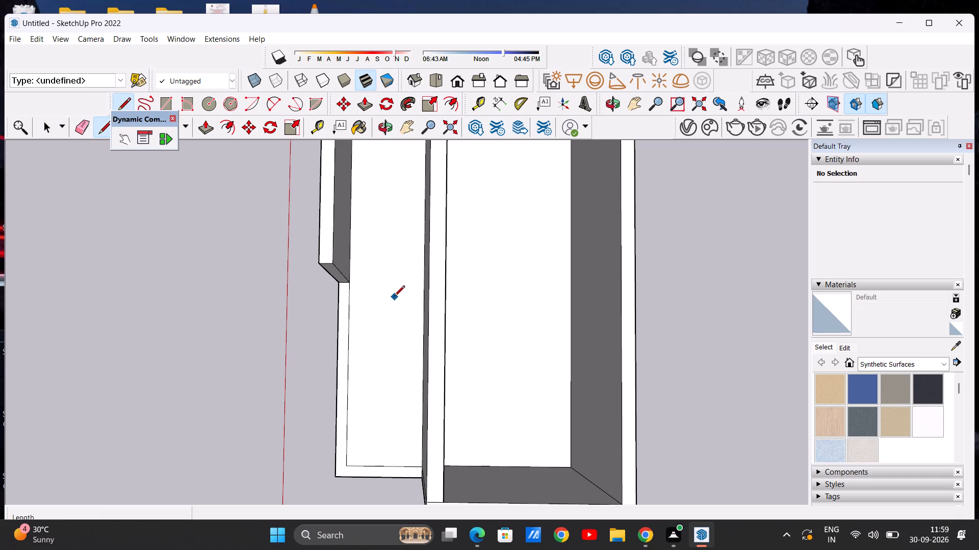
scroll(373, 298, "up", 10)
left_click(314, 262)
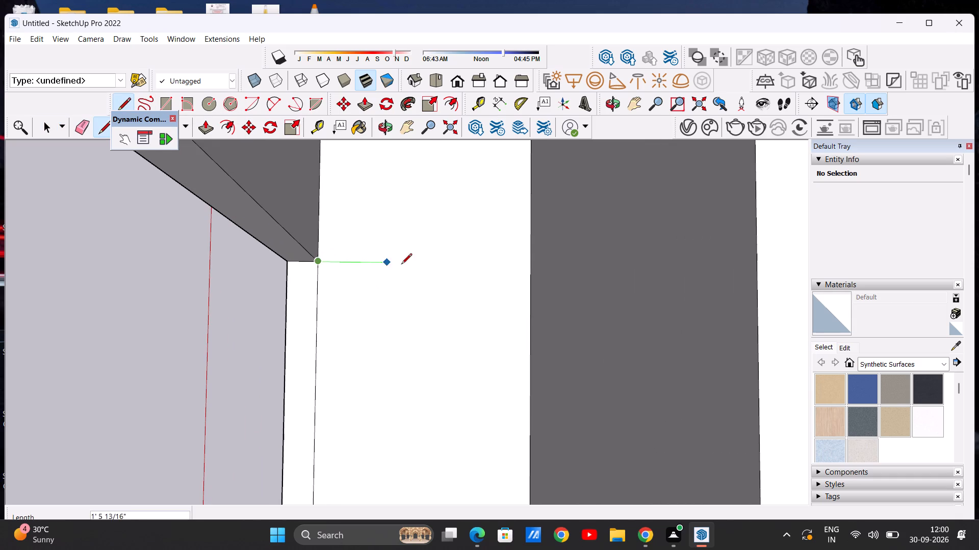
left_click(532, 264)
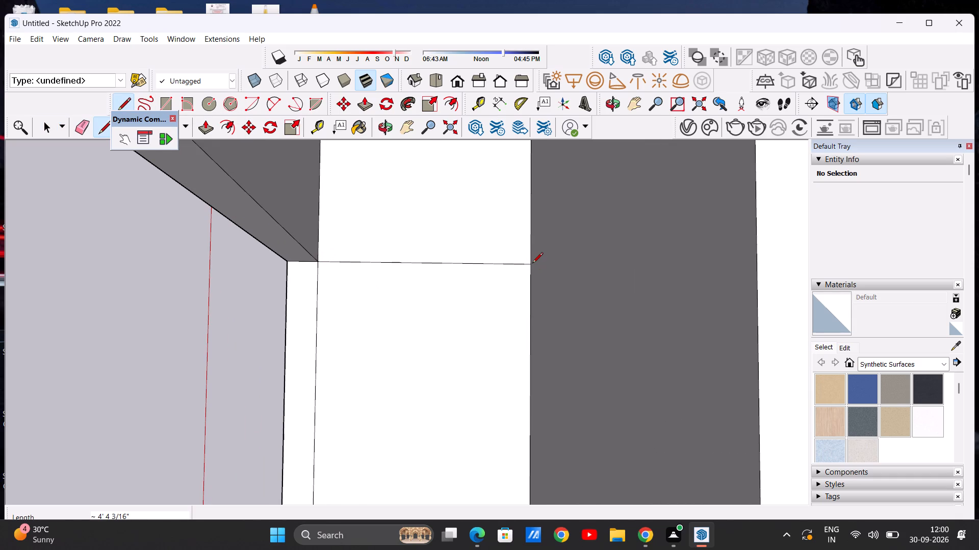
scroll(527, 267, "down", 4)
scroll(408, 239, "up", 10)
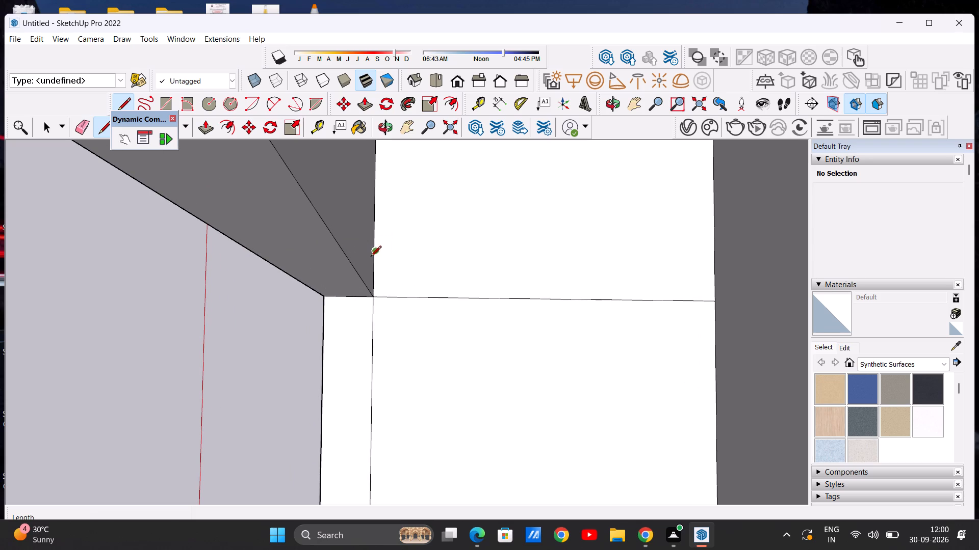
left_click(371, 256)
left_click(713, 252)
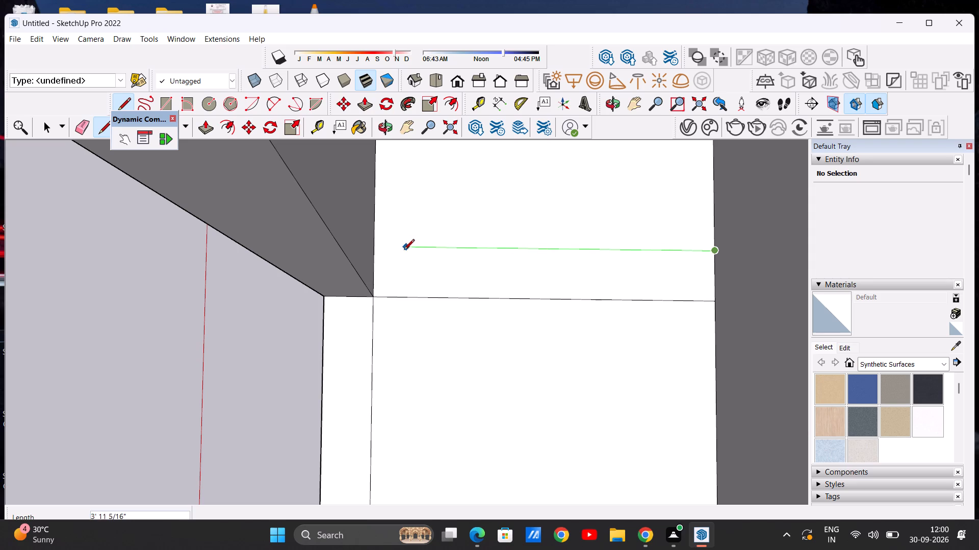
left_click(376, 243)
key("space")
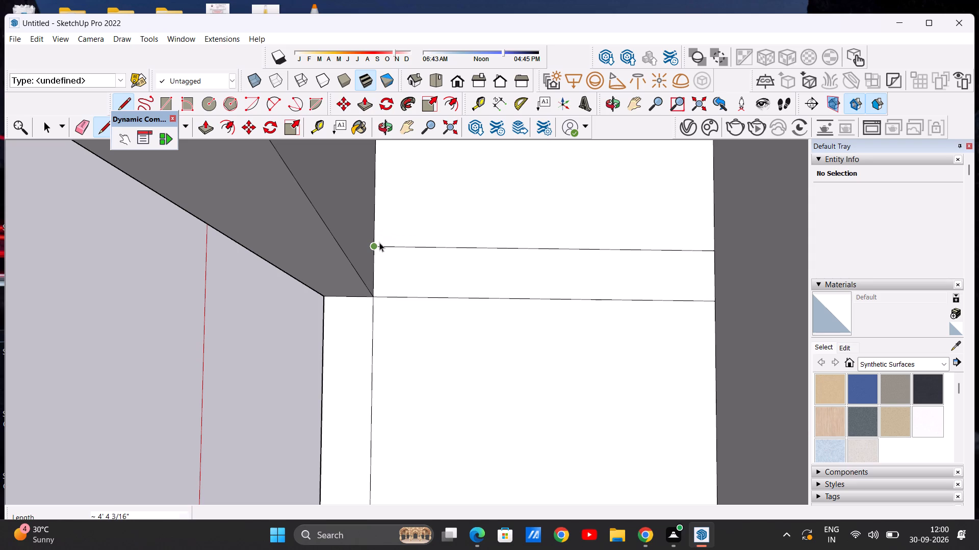
key("space")
Push/Pull the narrow strip between the two slab lines up about 7' 7 9/16" to the top of the adjoining upper walls.
scroll(432, 257, "down", 10)
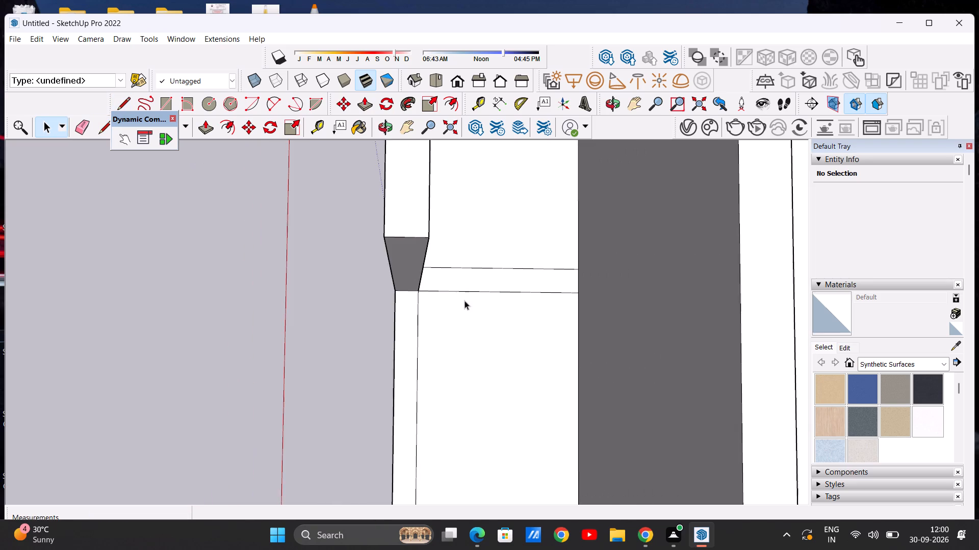
middle_click_drag(476, 364, 463, 286)
scroll(429, 318, "down", 7)
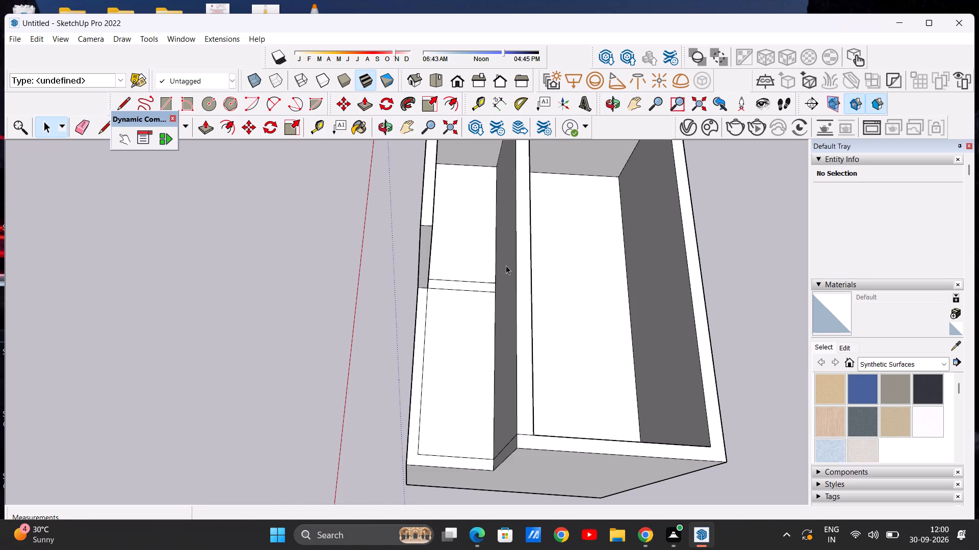
scroll(506, 265, "up", 6)
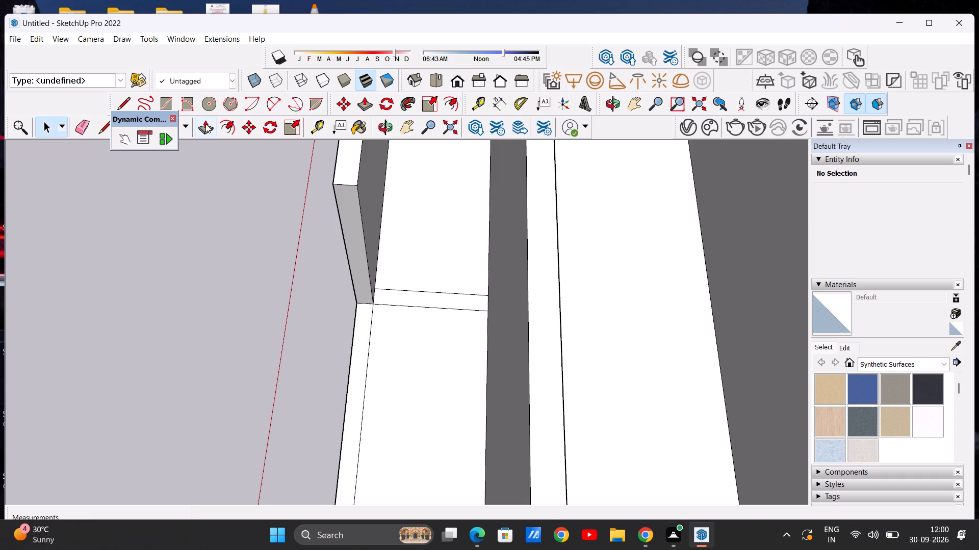
left_click(205, 124)
scroll(492, 279, "up", 8)
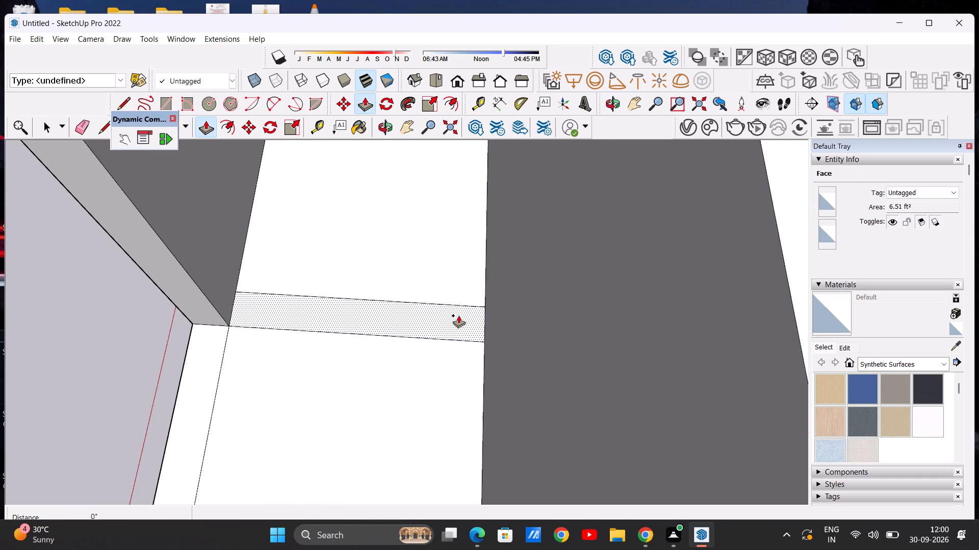
left_click(458, 315)
scroll(472, 248, "down", 13)
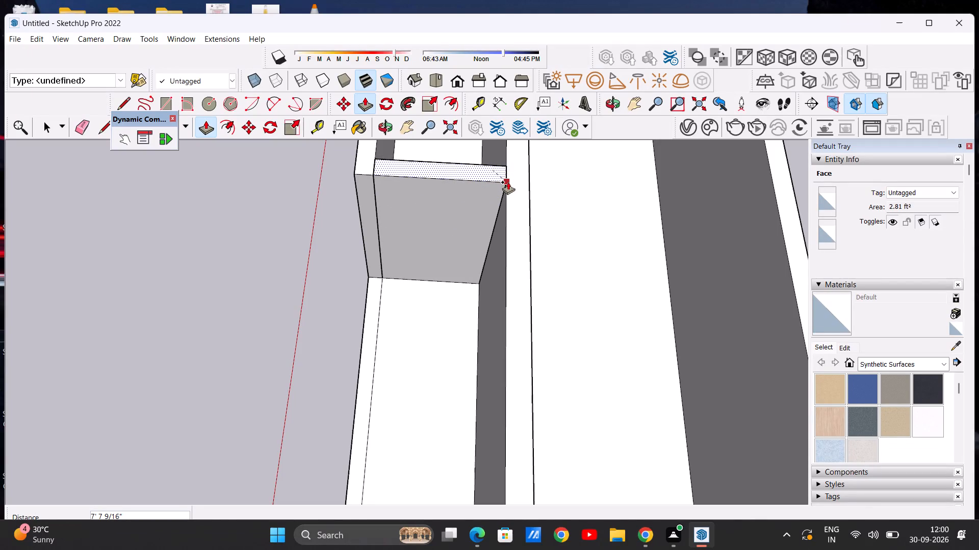
left_click(508, 182)
key("space")
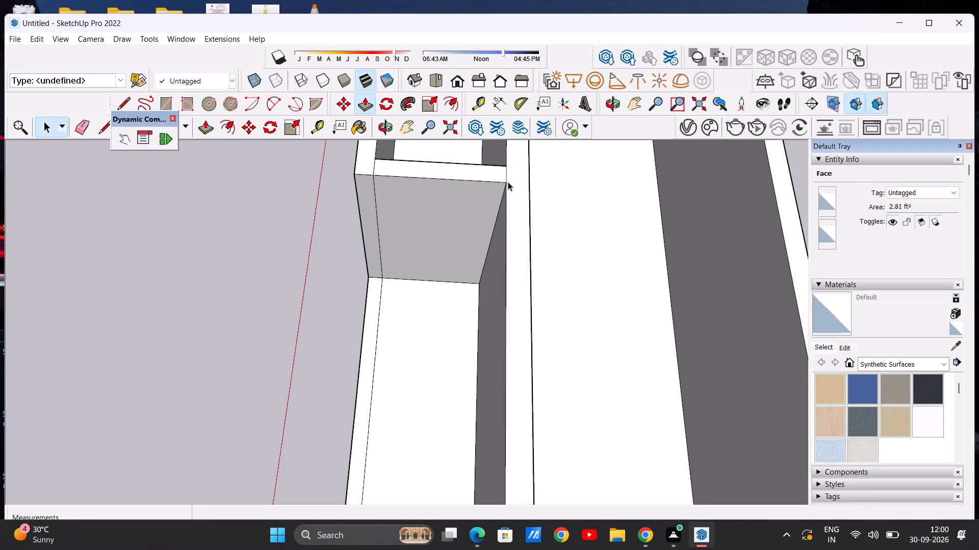
scroll(442, 285, "down", 8)
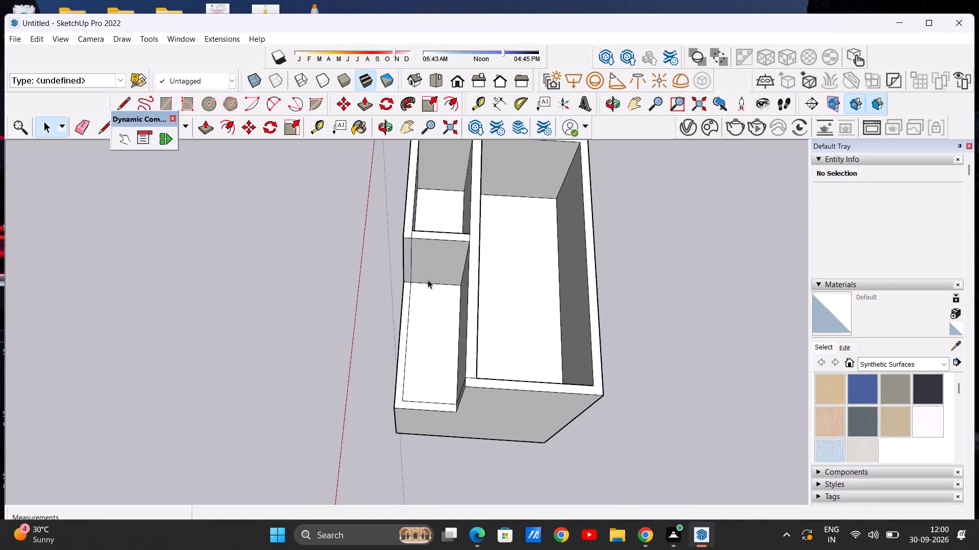
Copy the large room's floor face with its edges straight up 8' 1/8" to the top inner corner of the walls.
middle_click_drag(428, 281, 414, 403)
middle_click_drag(572, 339, 567, 284)
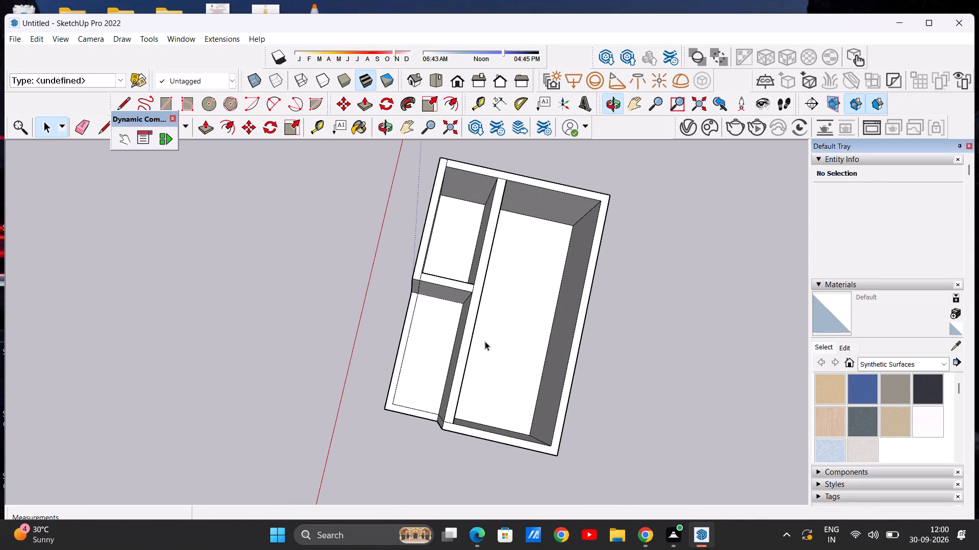
double_click(511, 341)
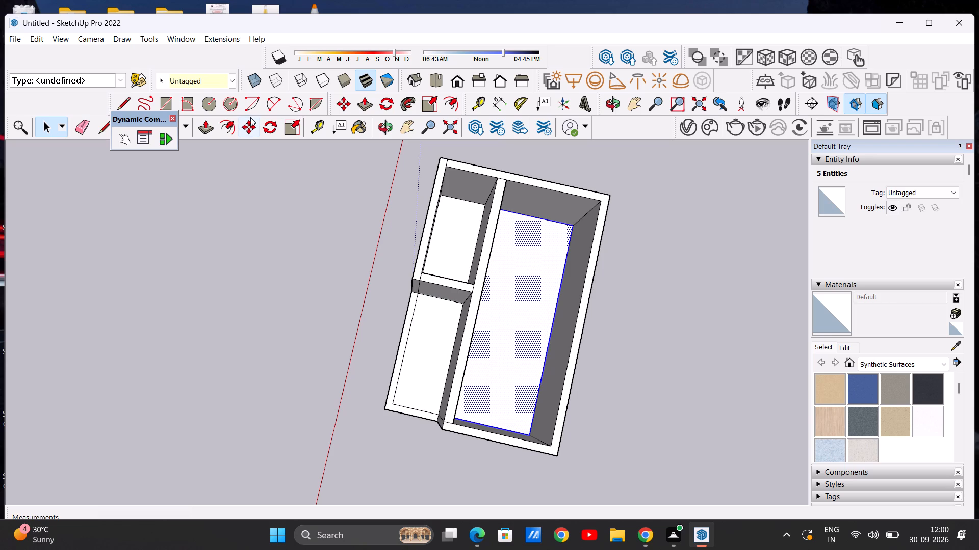
left_click(248, 122)
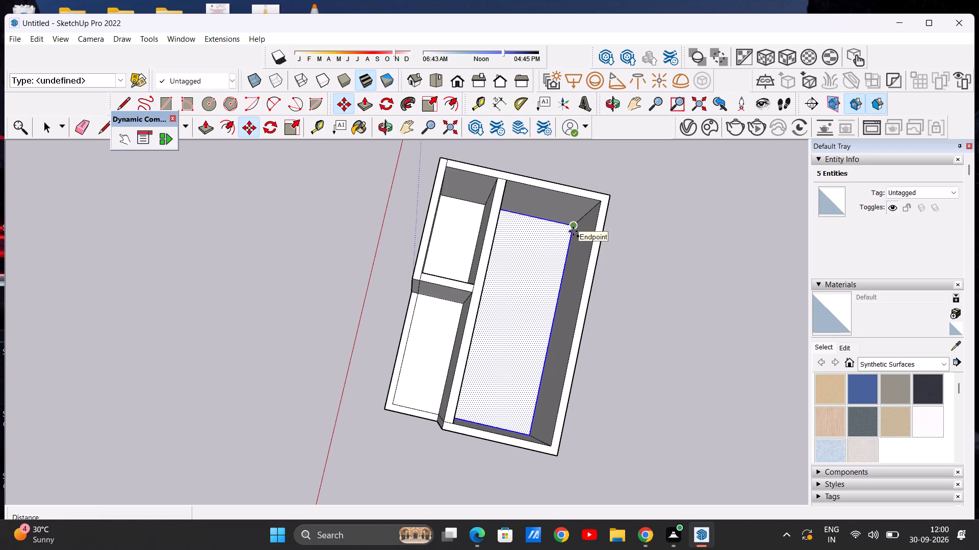
left_click(572, 231)
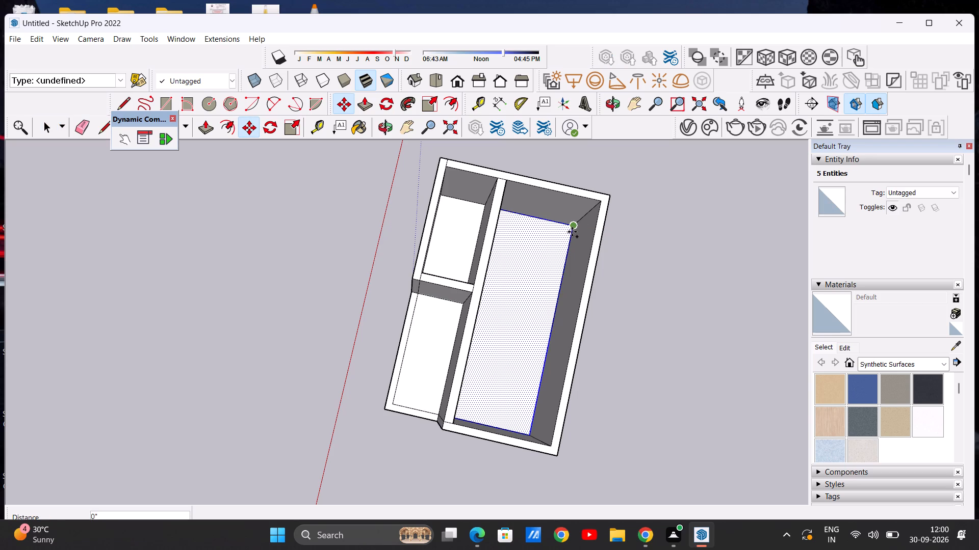
left_click(600, 201)
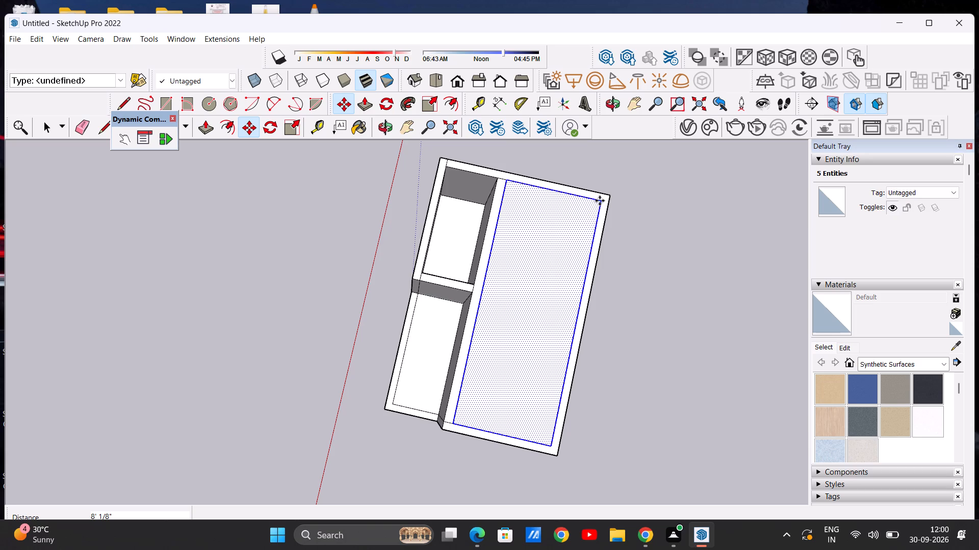
key("space")
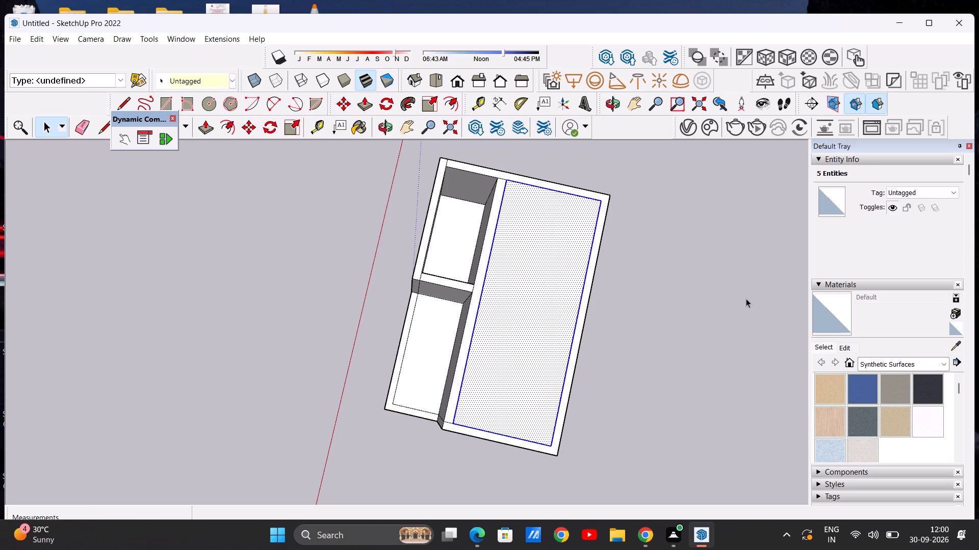
left_click(746, 298)
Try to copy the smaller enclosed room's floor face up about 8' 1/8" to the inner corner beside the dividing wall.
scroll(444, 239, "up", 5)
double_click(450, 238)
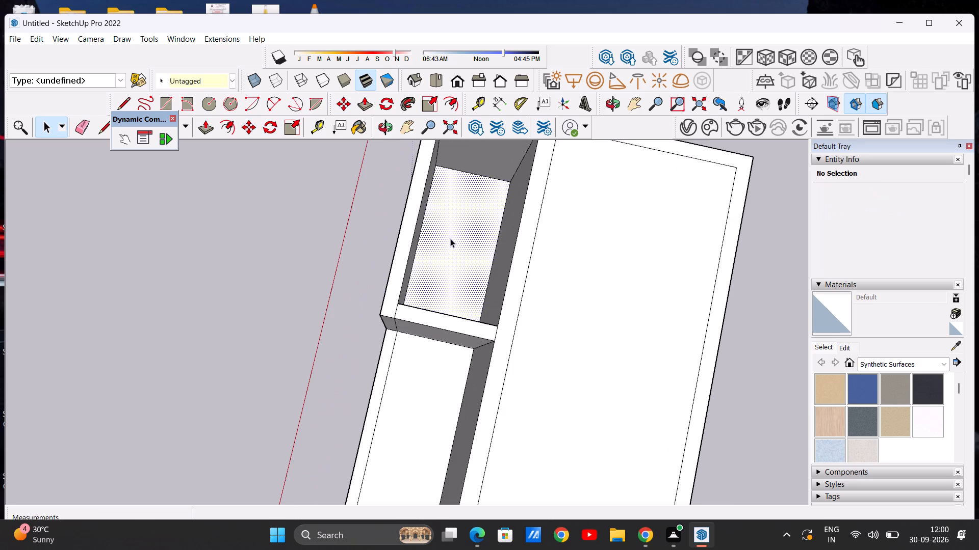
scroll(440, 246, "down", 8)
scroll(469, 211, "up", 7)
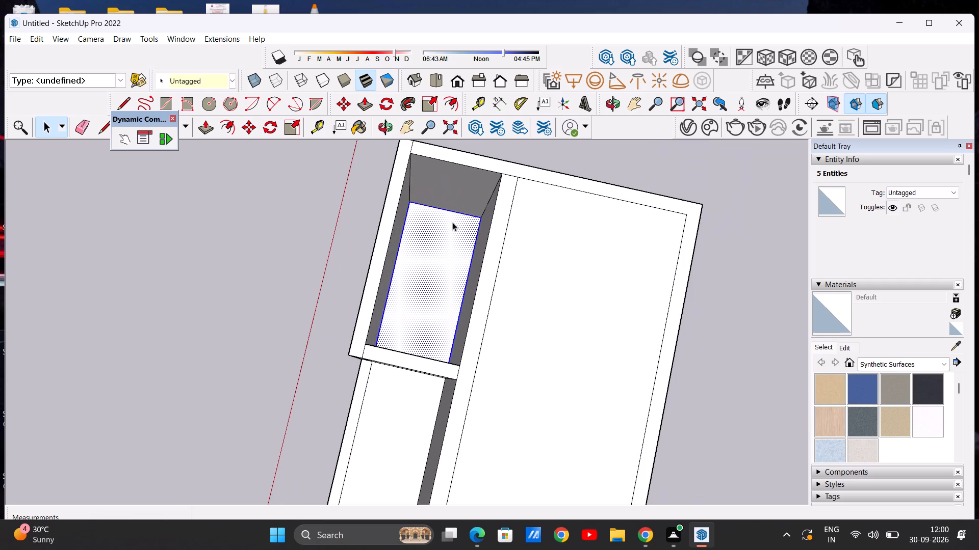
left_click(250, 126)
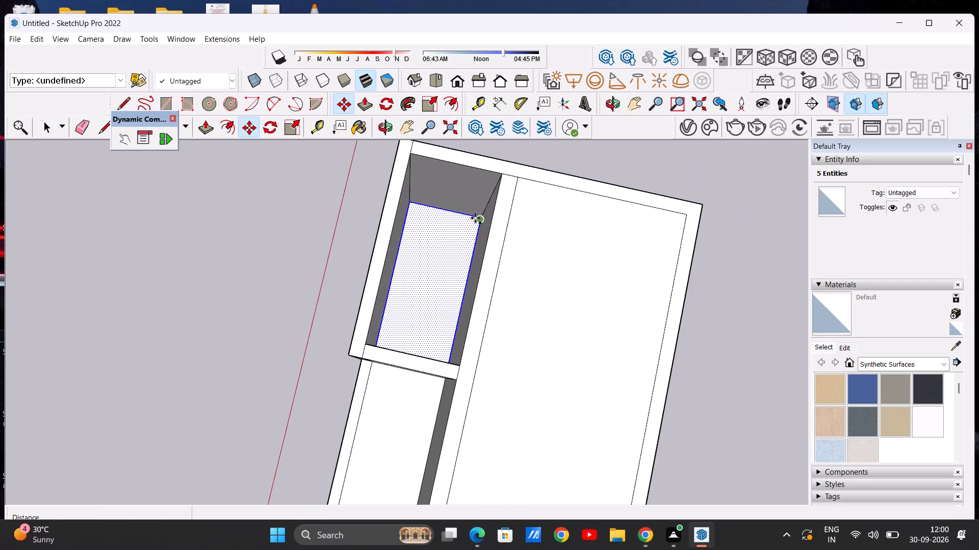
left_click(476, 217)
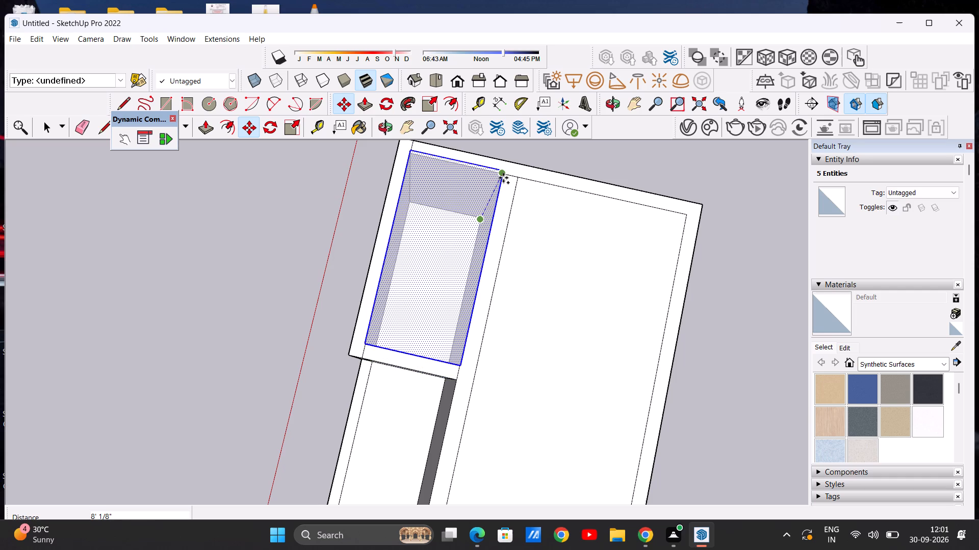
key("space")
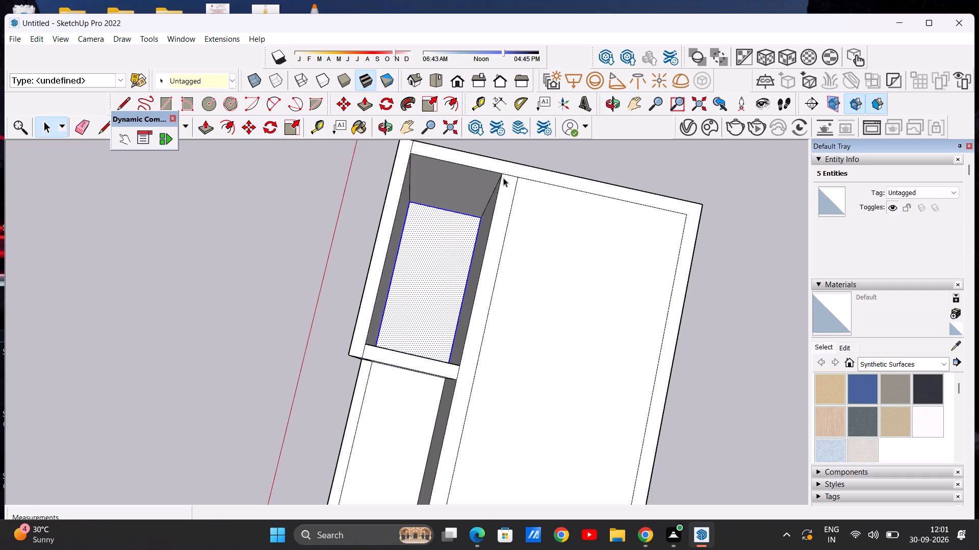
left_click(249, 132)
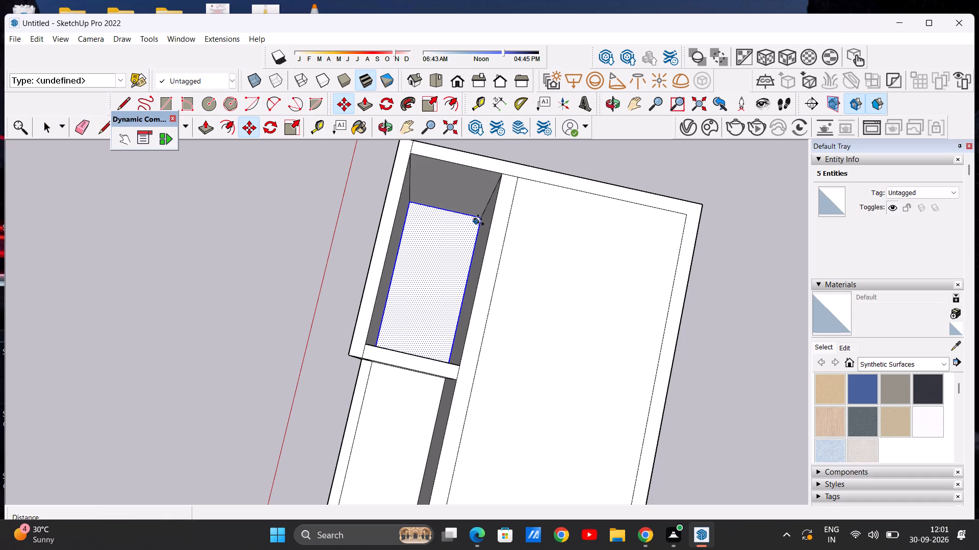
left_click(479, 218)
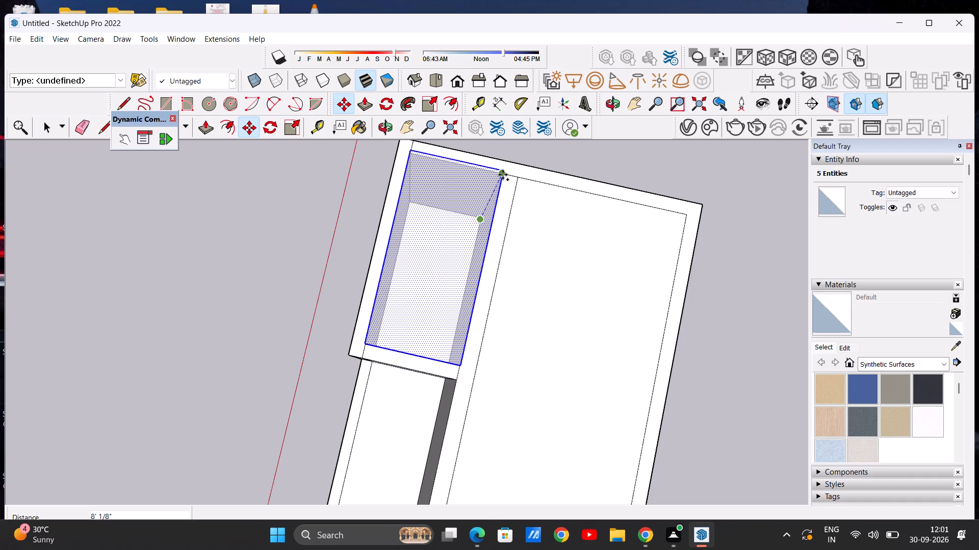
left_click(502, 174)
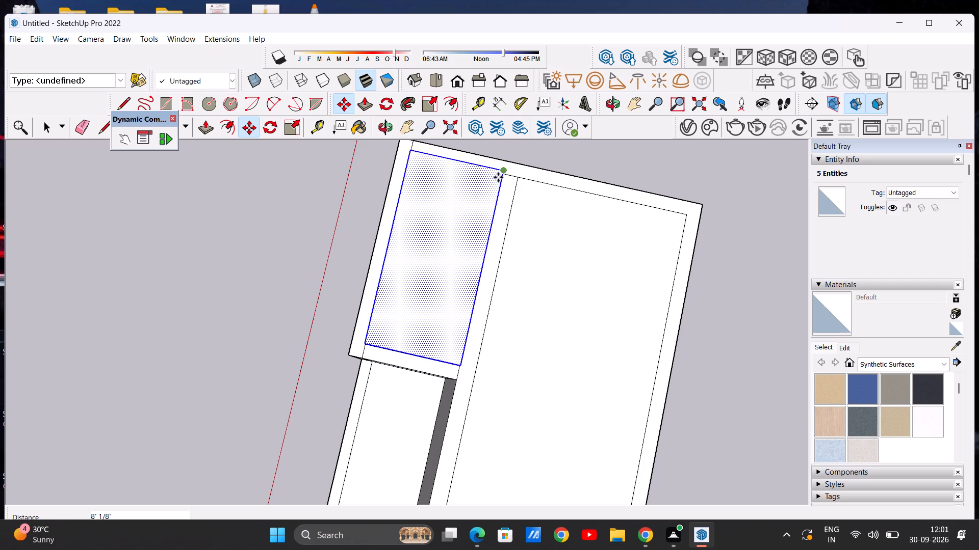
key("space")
Examine how the copied face fits against the surrounding wall tops of the smaller room.
scroll(478, 193, "up", 3)
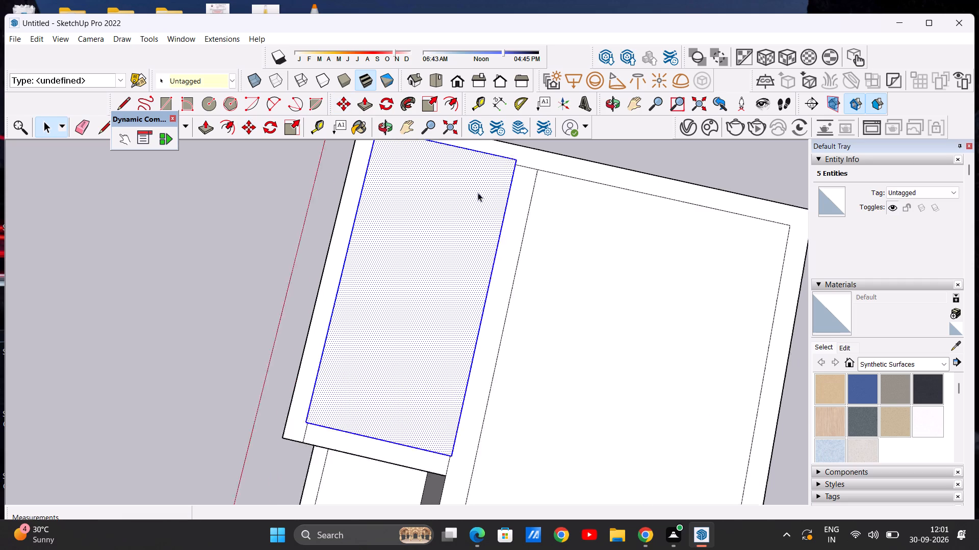
scroll(478, 193, "up", 4)
scroll(477, 214, "down", 12)
scroll(485, 184, "up", 7)
scroll(500, 225, "up", 6)
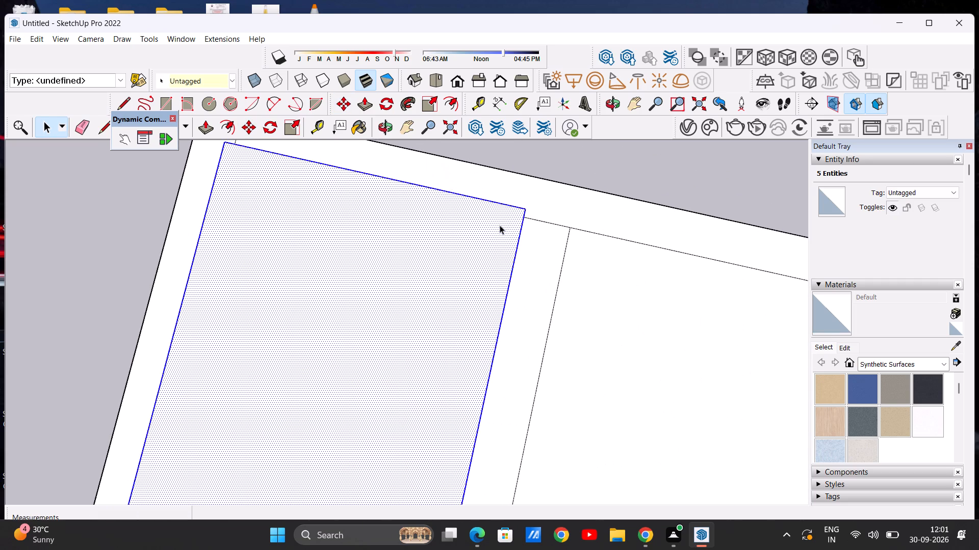
scroll(500, 225, "down", 15)
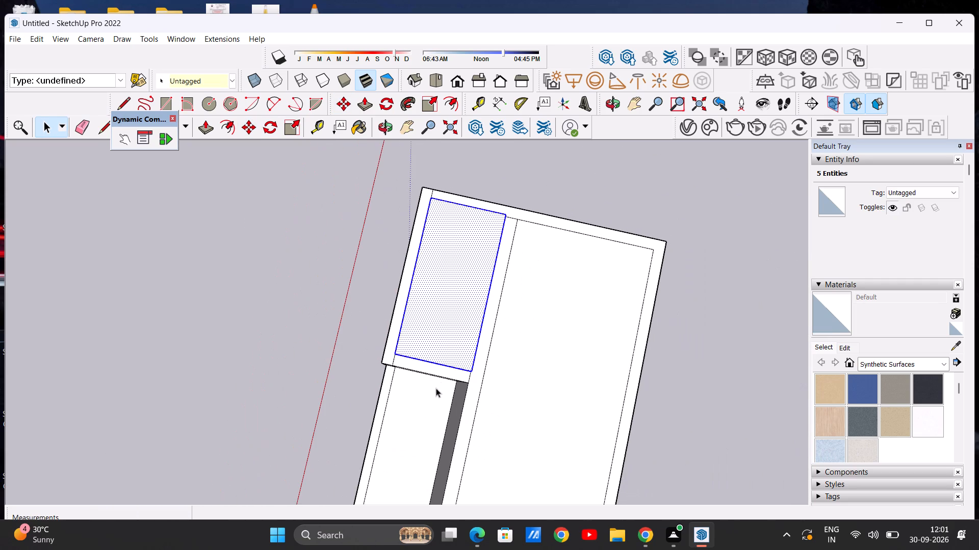
middle_click_drag(452, 359, 450, 380)
scroll(469, 395, "up", 10)
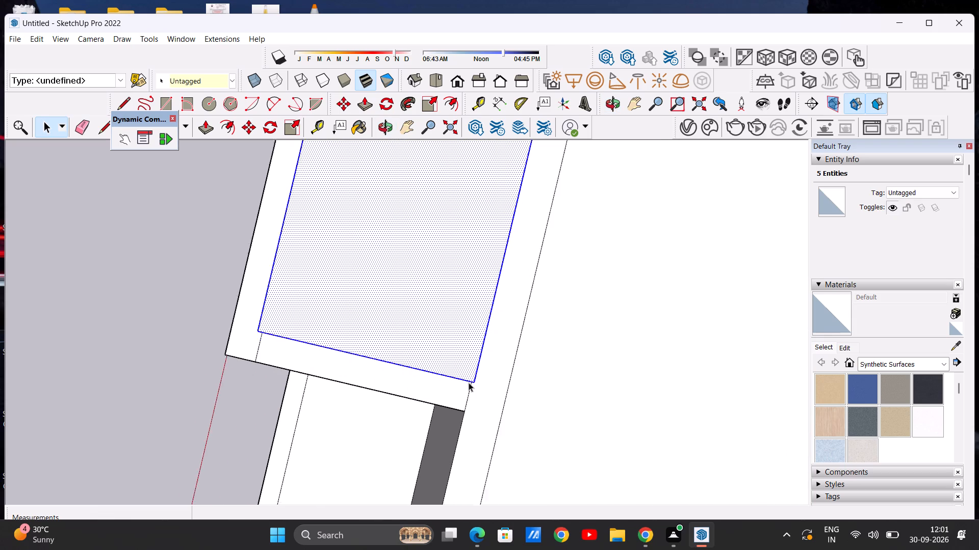
scroll(469, 382, "up", 3)
middle_click_drag(466, 392, 471, 337)
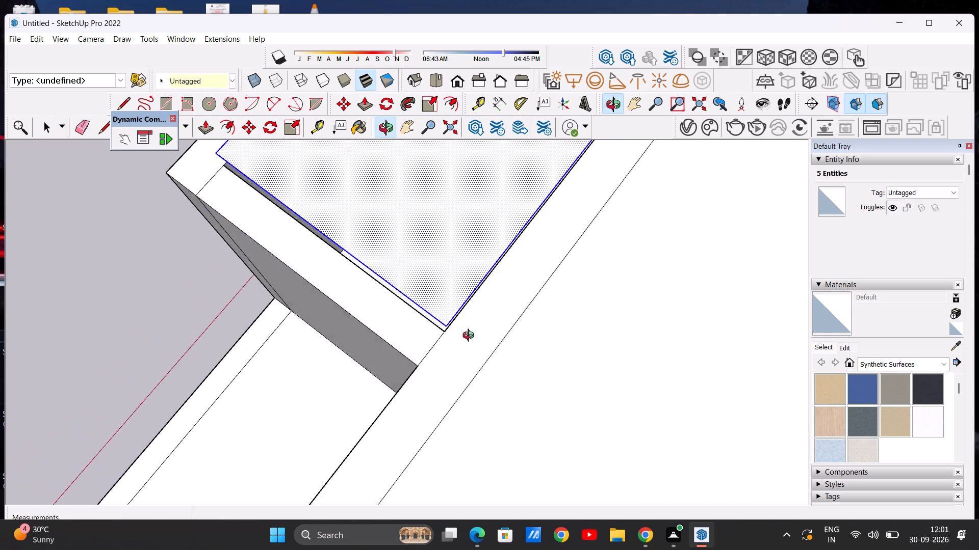
middle_click_drag(471, 337, 538, 339)
scroll(461, 333, "down", 5)
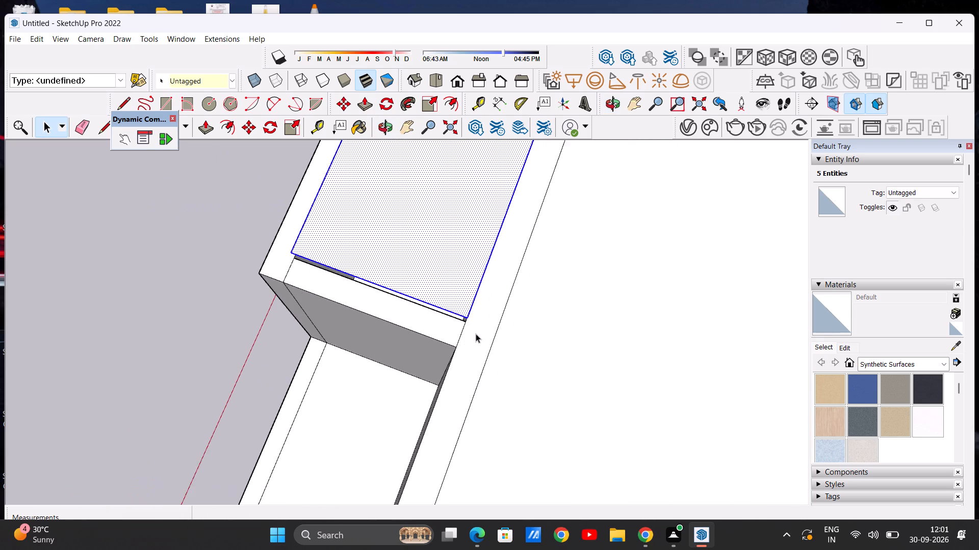
scroll(476, 334, "down", 11)
middle_click_drag(462, 201, 457, 249)
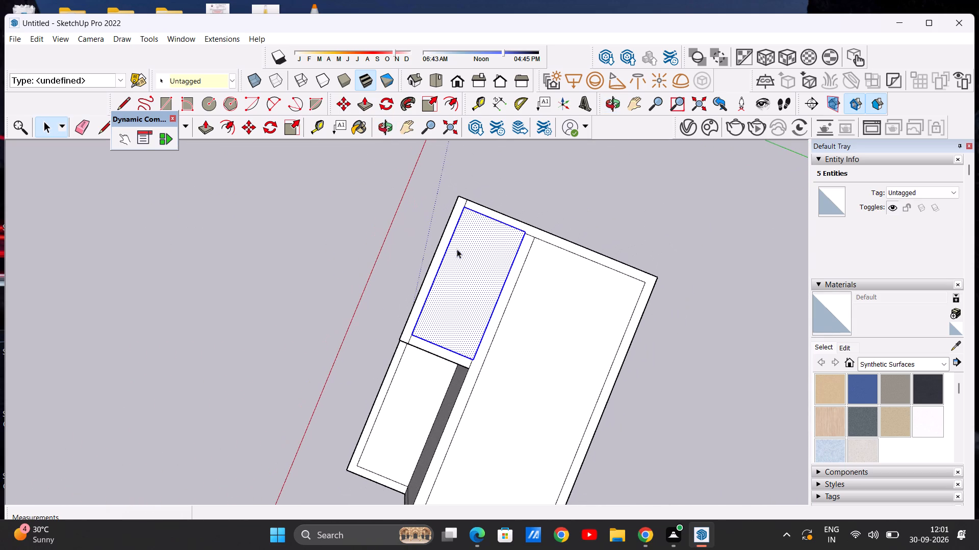
middle_click_drag(431, 400, 480, 279)
scroll(425, 247, "up", 13)
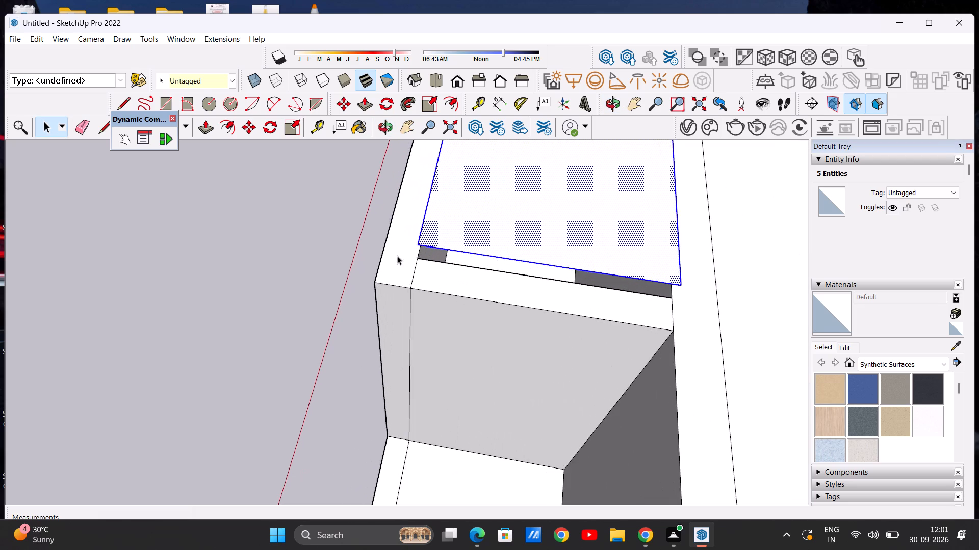
middle_click_drag(404, 260, 417, 230)
scroll(406, 260, "up", 1)
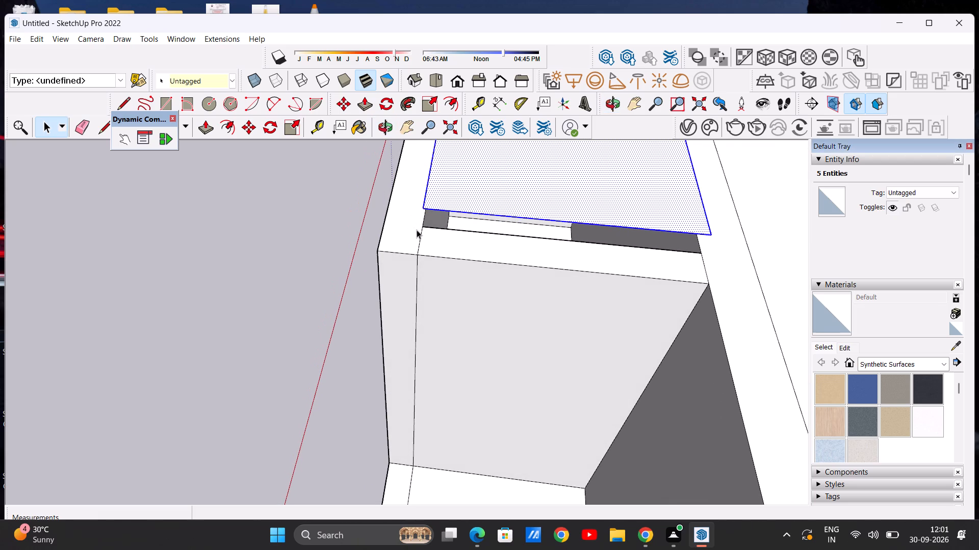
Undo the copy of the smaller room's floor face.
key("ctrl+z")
Copy the smaller room's floor face with its edges up 7' 7 9/16" to the top inner corner of its walls.
scroll(401, 245, "down", 6)
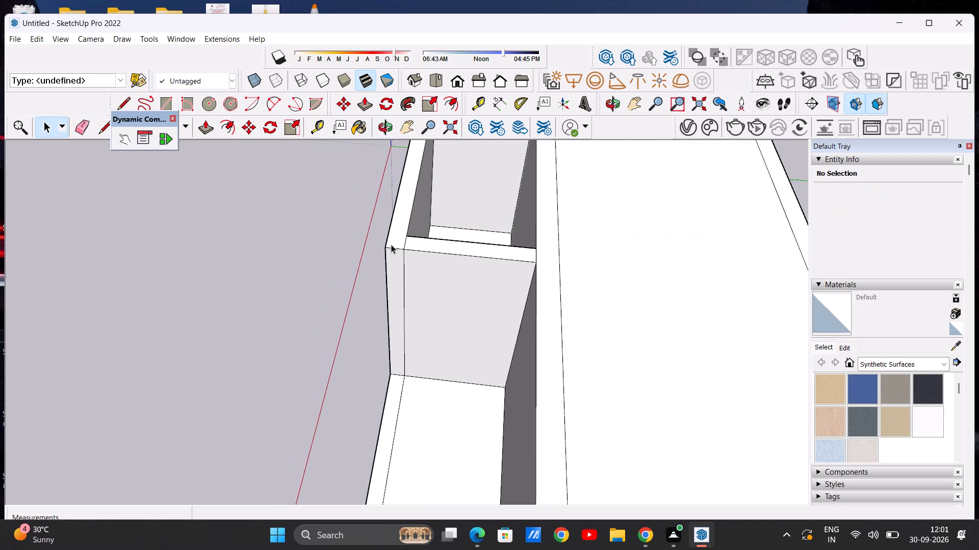
scroll(391, 244, "down", 12)
middle_click_drag(419, 217, 448, 272)
scroll(452, 237, "up", 7)
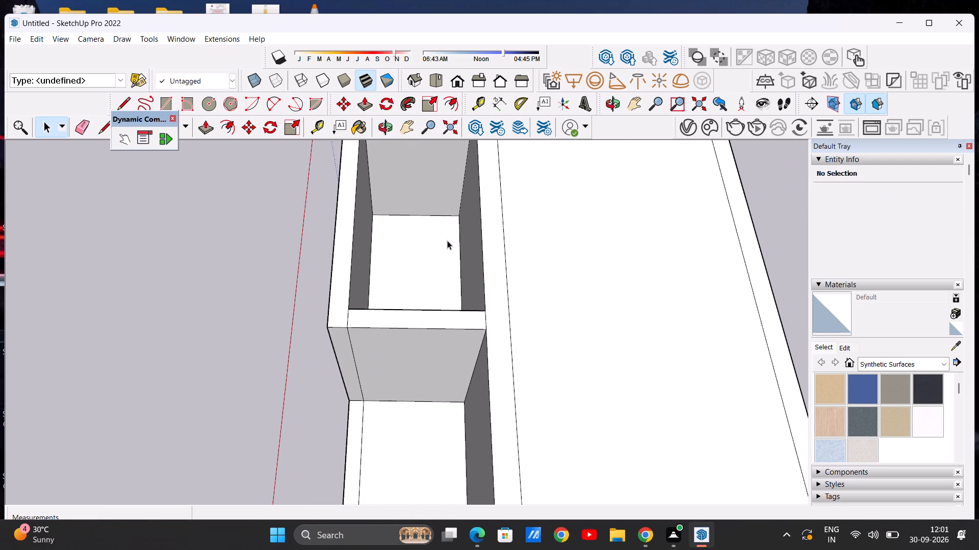
double_click(432, 262)
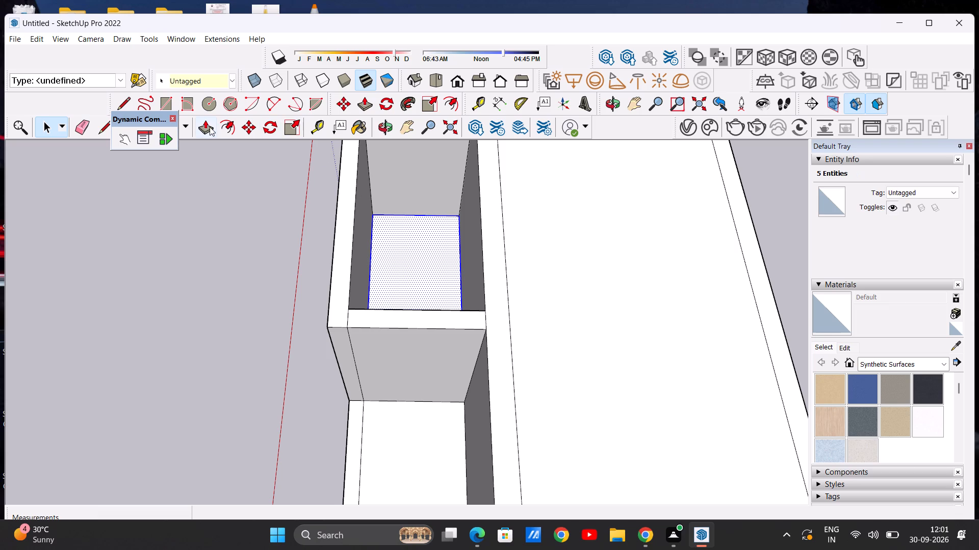
left_click(248, 124)
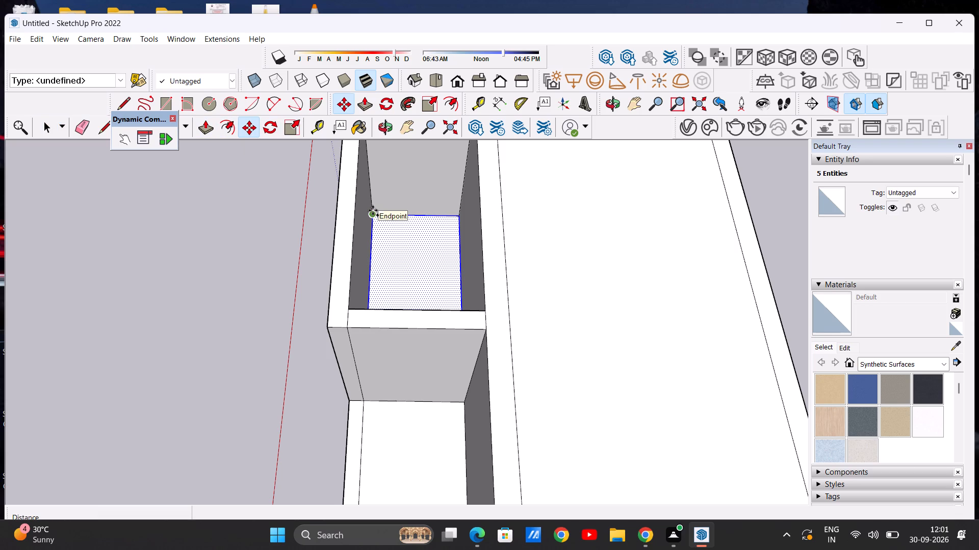
left_click(371, 210)
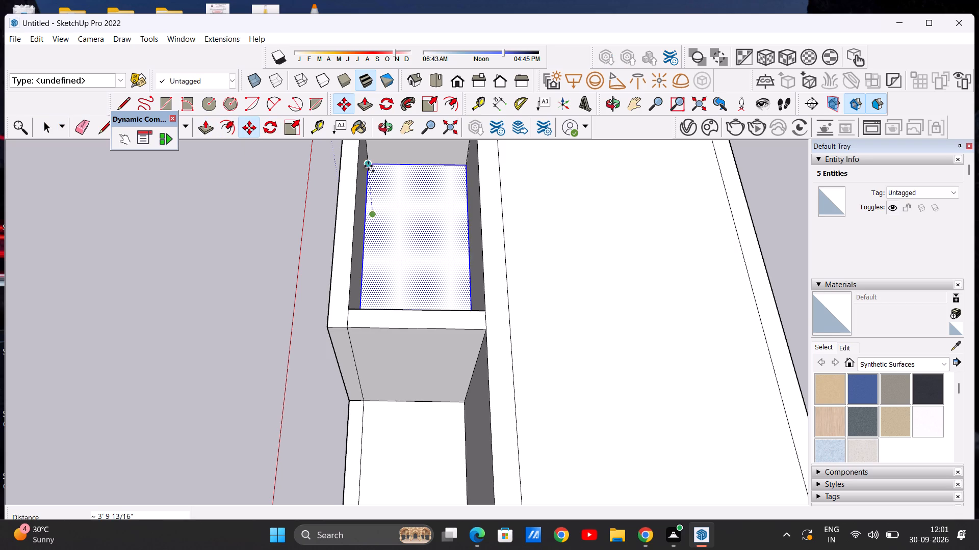
scroll(368, 166, "down", 16)
scroll(374, 159, "up", 8)
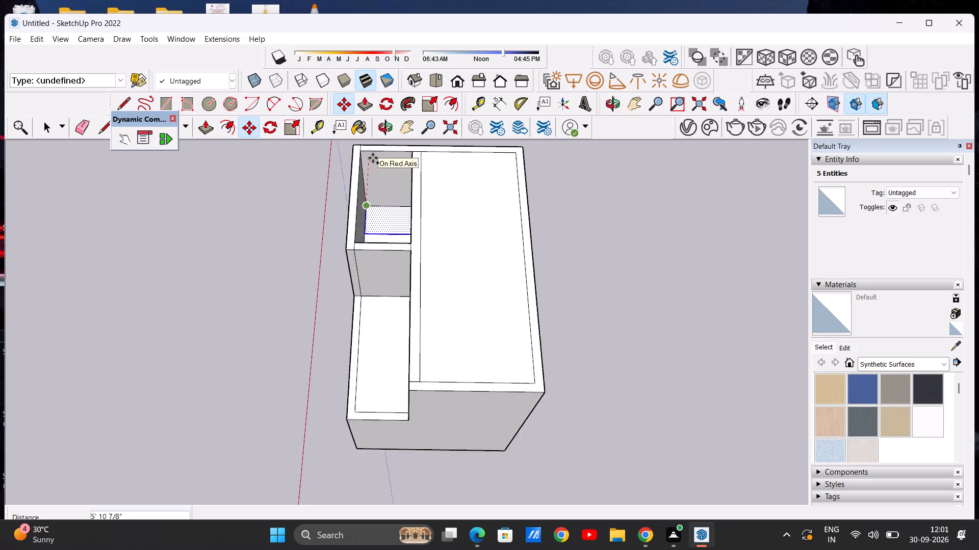
scroll(373, 158, "up", 8)
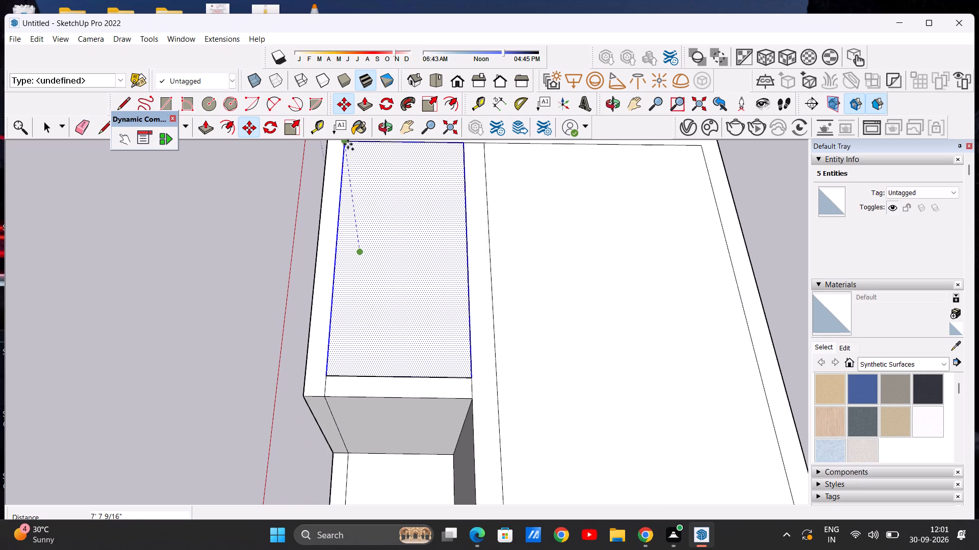
left_click(348, 144)
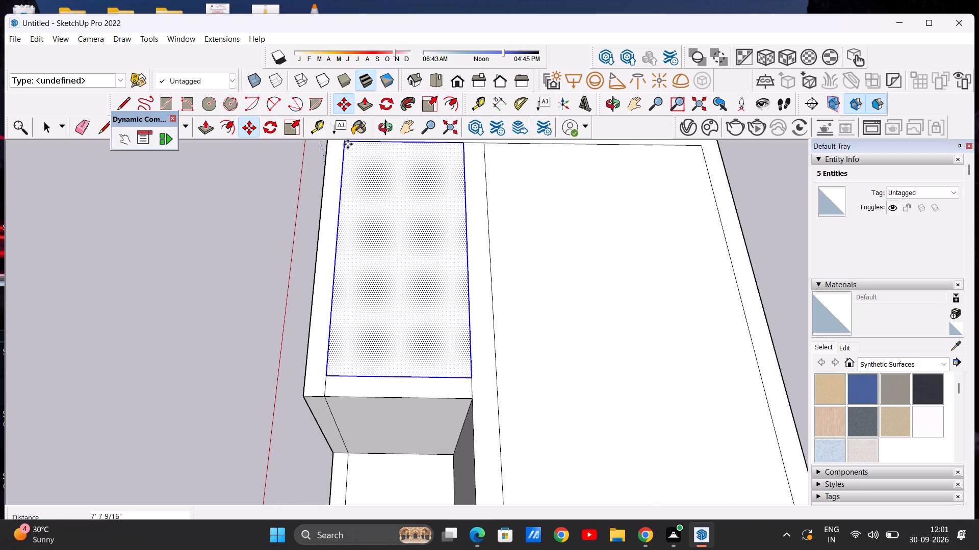
key("space")
Examine the roof faces over both upper rooms from above and from the front of the house.
scroll(354, 164, "down", 4)
middle_click_drag(353, 329, 397, 238)
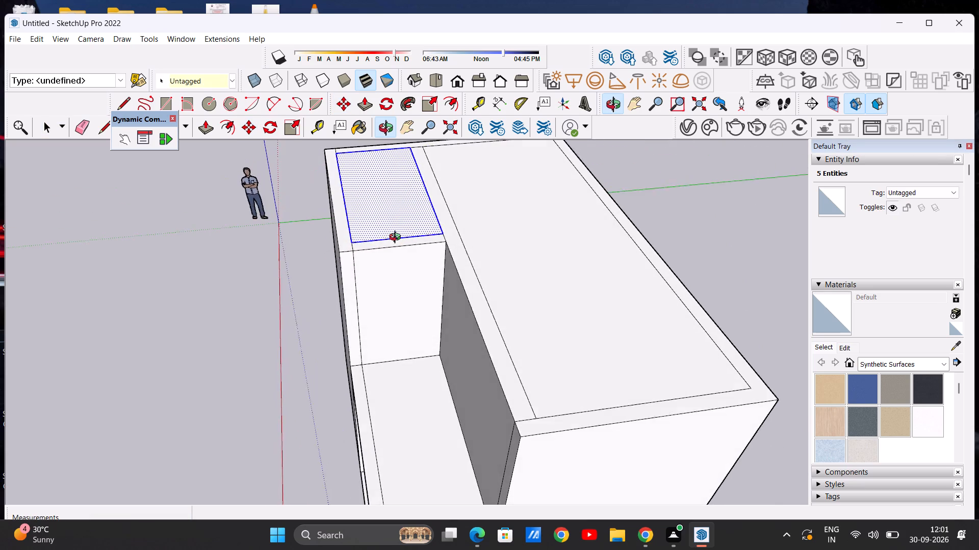
middle_click_drag(397, 238, 397, 238)
scroll(370, 237, "up", 15)
scroll(362, 264, "down", 12)
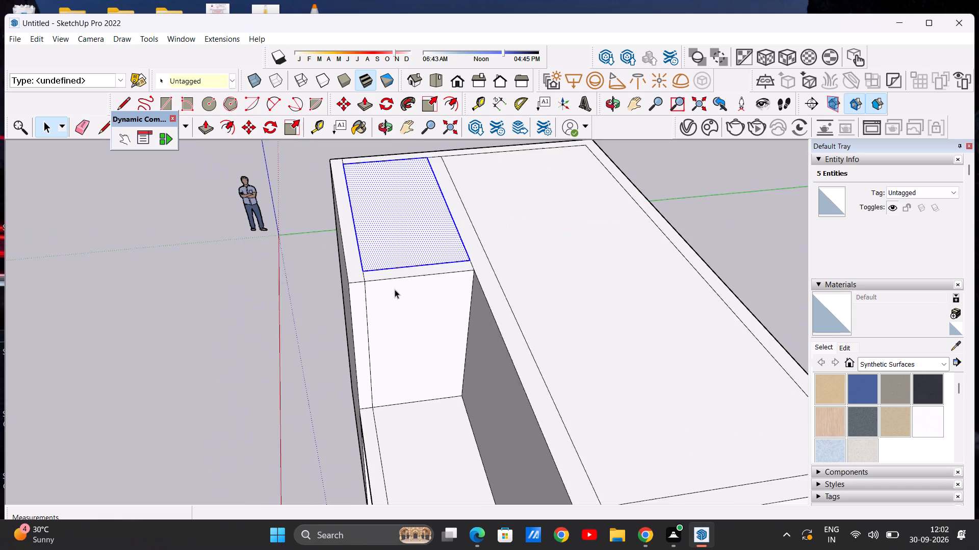
scroll(395, 289, "down", 6)
left_click(312, 304)
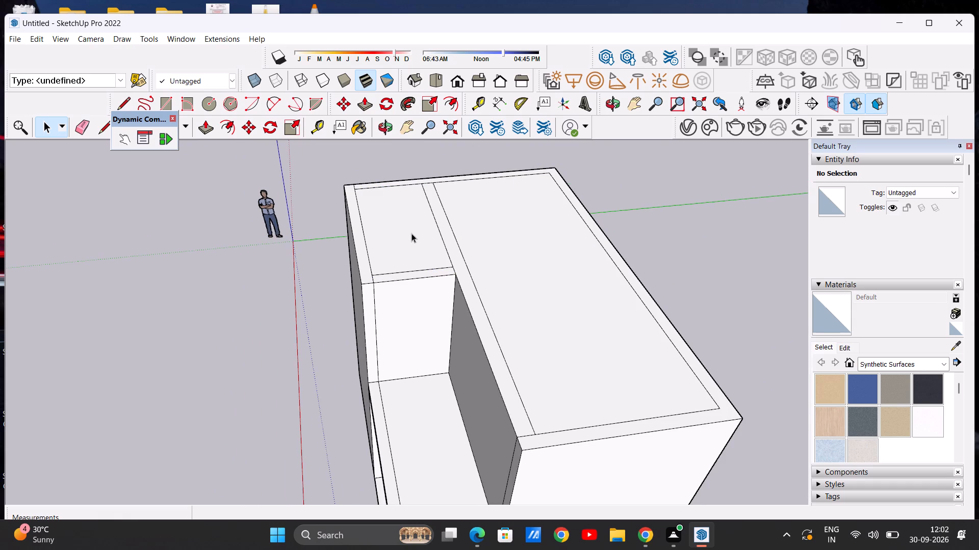
scroll(415, 234, "down", 7)
middle_click_drag(418, 251, 622, 232)
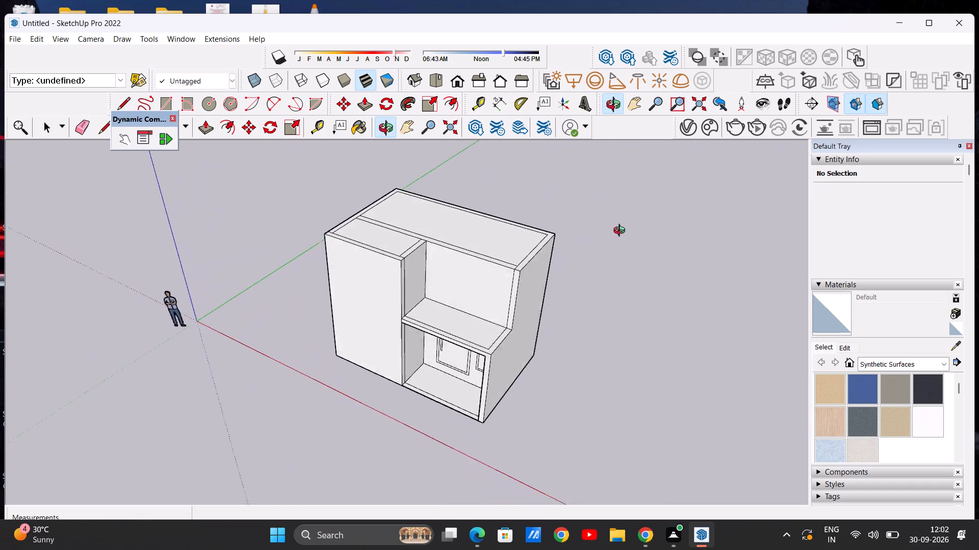
Examine the roofed upper rooms and the open balcony from the front, above and the side of the house.
middle_click_drag(622, 232, 729, 187)
middle_click_drag(303, 346, 331, 285)
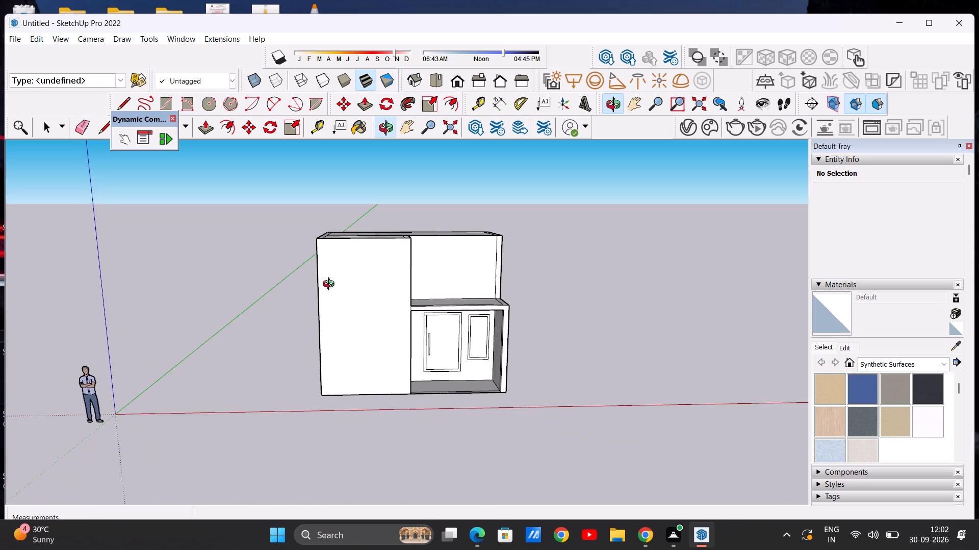
middle_click_drag(331, 285, 305, 259)
scroll(451, 259, "up", 4)
scroll(418, 299, "down", 2)
scroll(484, 290, "up", 2)
middle_click_drag(448, 294, 368, 327)
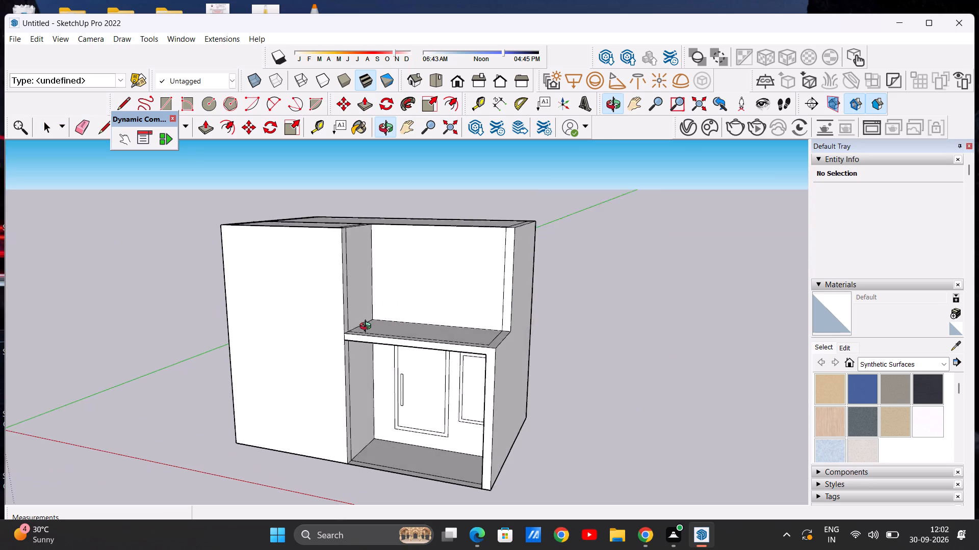
middle_click_drag(368, 327, 355, 335)
middle_click_drag(345, 338, 310, 407)
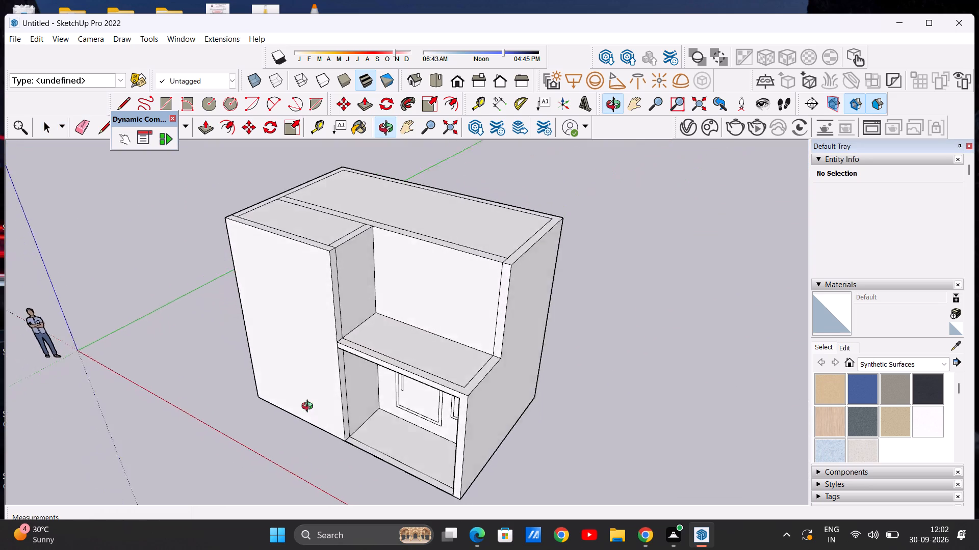
middle_click_drag(310, 407, 278, 408)
middle_click_drag(276, 408, 243, 407)
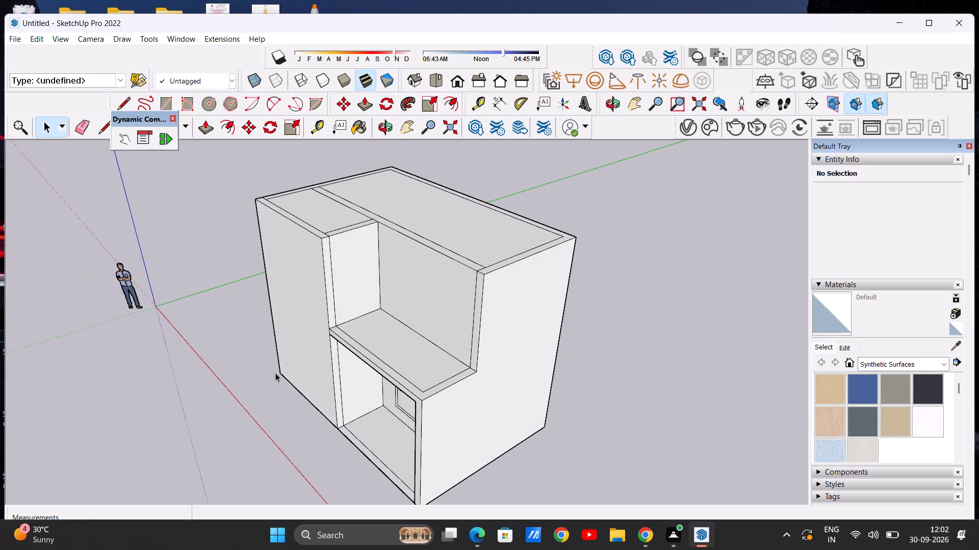
Draw a line about 7 9/16" long at mid-height across the narrow wall strip where the smaller upper room borders the balcony.
scroll(326, 278, "up", 4)
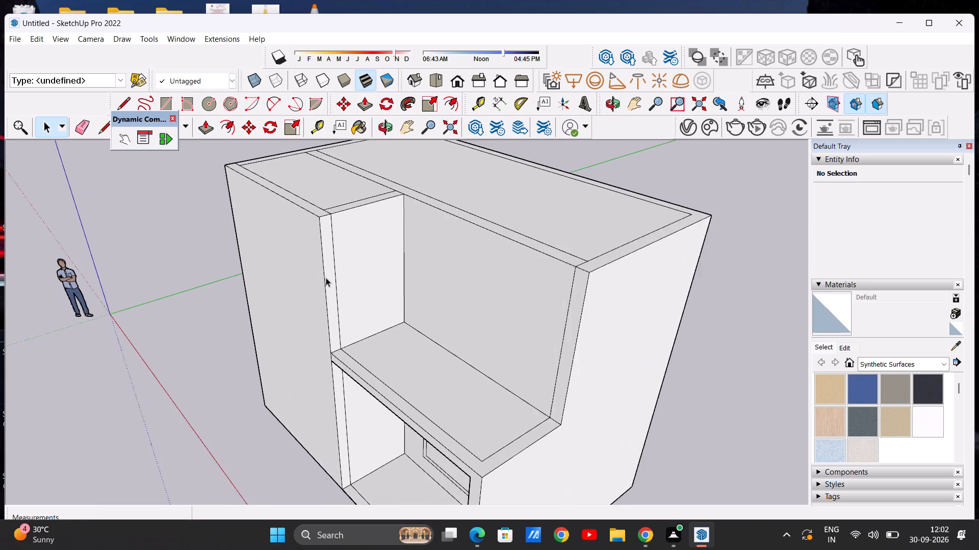
scroll(326, 278, "up", 4)
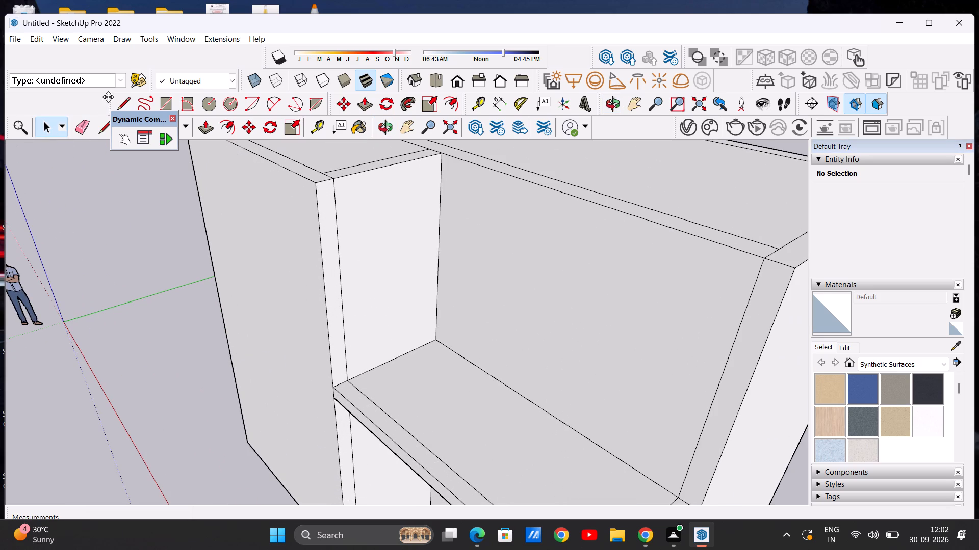
left_click(127, 101)
scroll(292, 299, "down", 6)
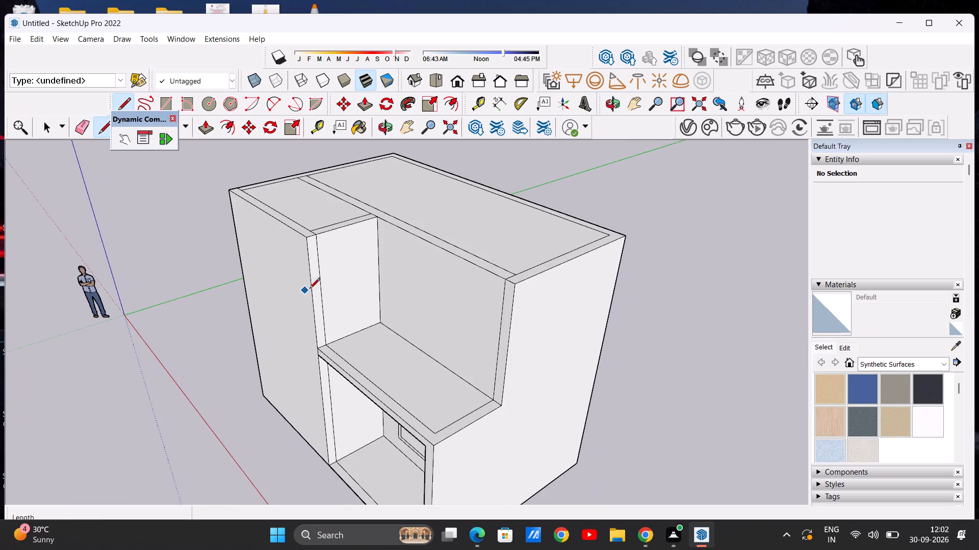
scroll(313, 292, "up", 6)
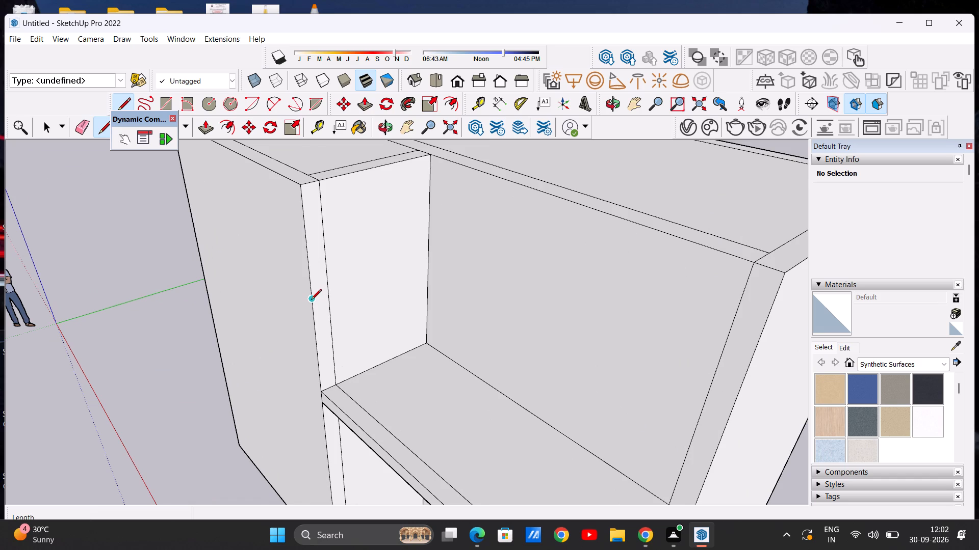
left_click(311, 299)
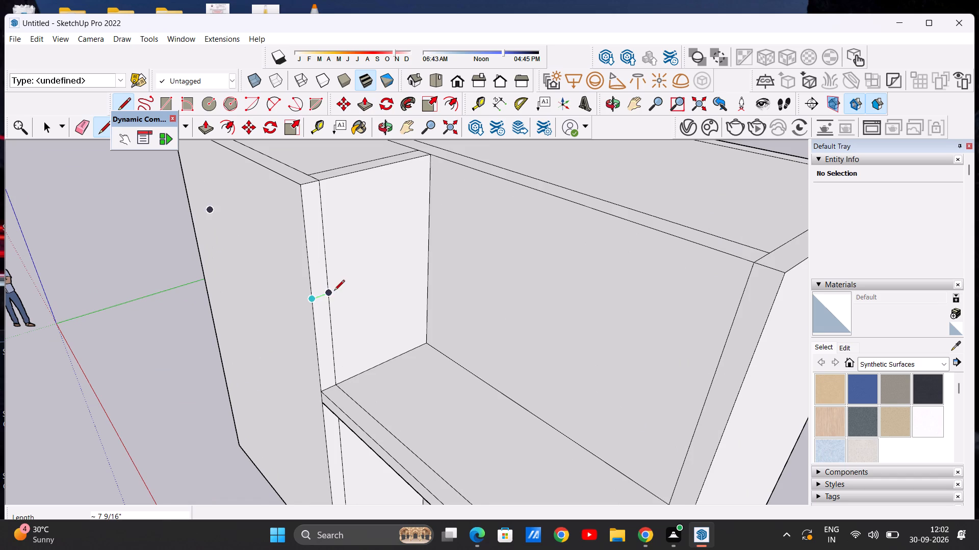
left_click(329, 292)
Draw a matching line at mid-height across the front end of the outer side wall at the balcony's other side.
scroll(316, 338, "down", 5)
middle_click_drag(290, 371, 358, 348)
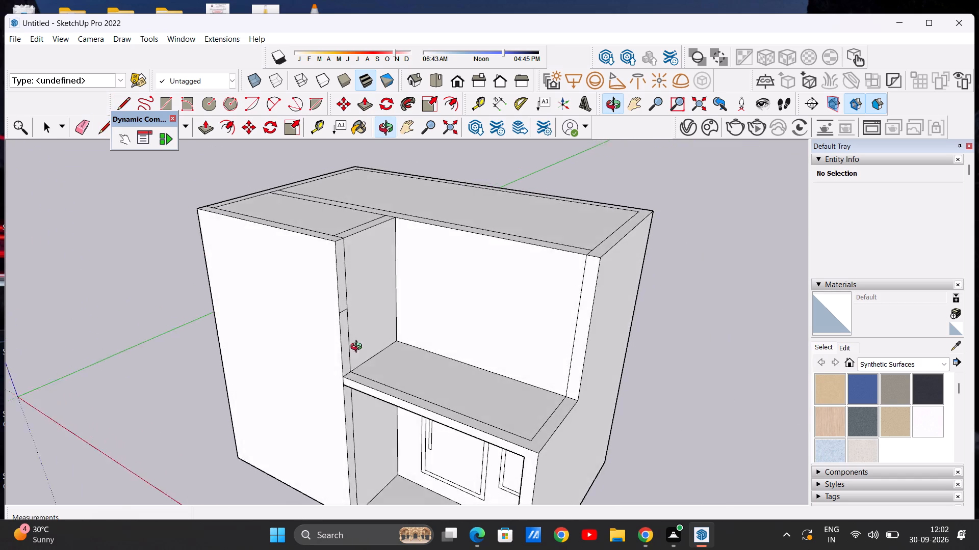
middle_click_drag(358, 348, 376, 336)
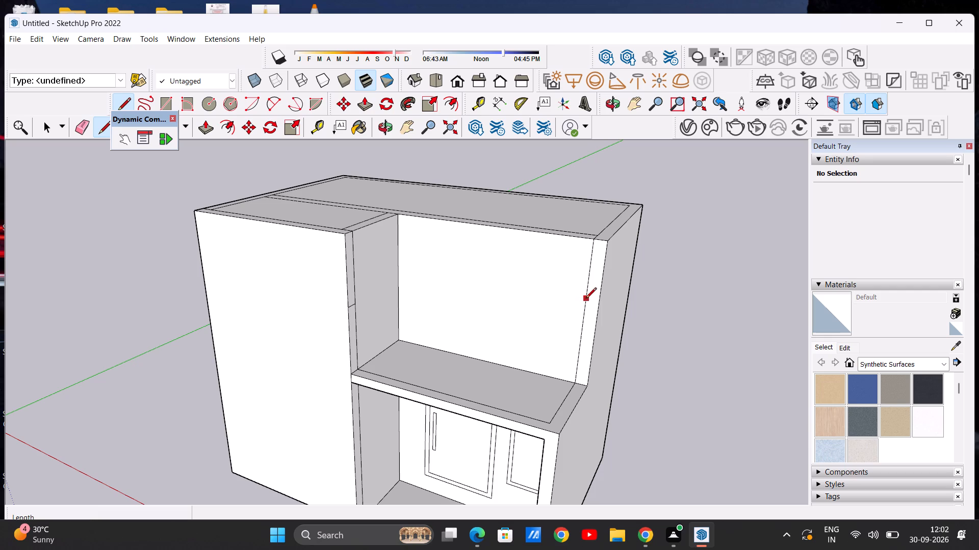
left_click(585, 317)
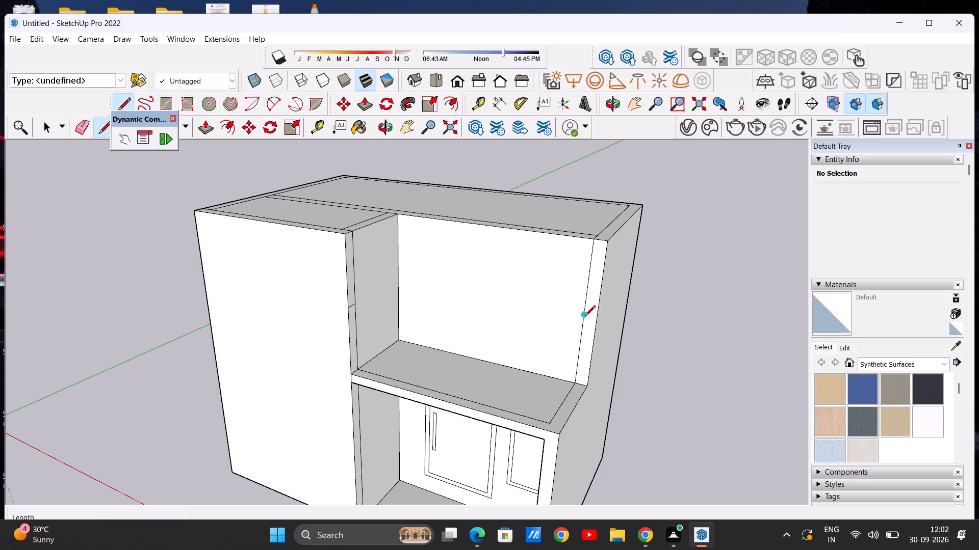
left_click(596, 316)
key("space")
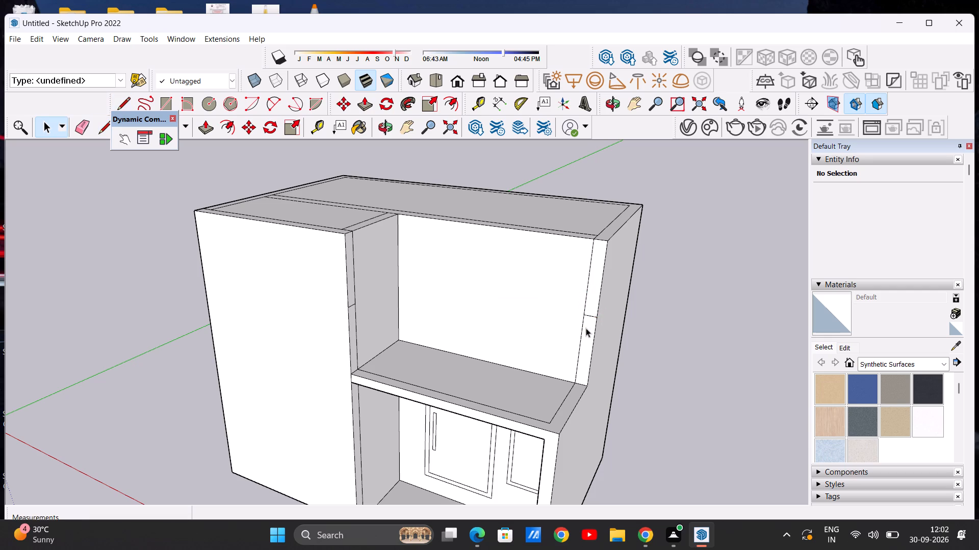
Examine the balcony floor and the two marked wall ends from the side, front and above.
scroll(575, 343, "down", 6)
middle_click_drag(542, 370, 628, 351)
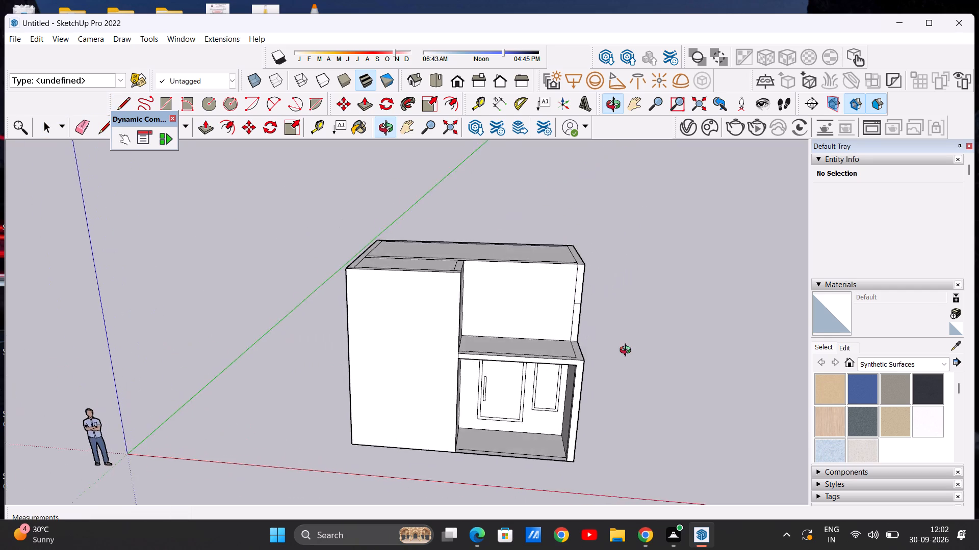
middle_click_drag(628, 351, 372, 356)
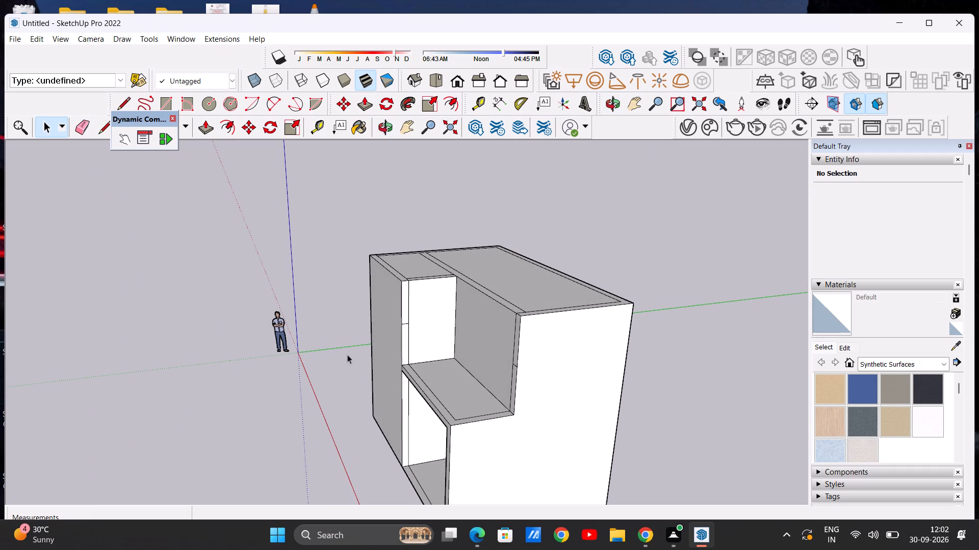
middle_click(347, 354)
scroll(443, 422, "up", 2)
middle_click_drag(439, 422, 645, 432)
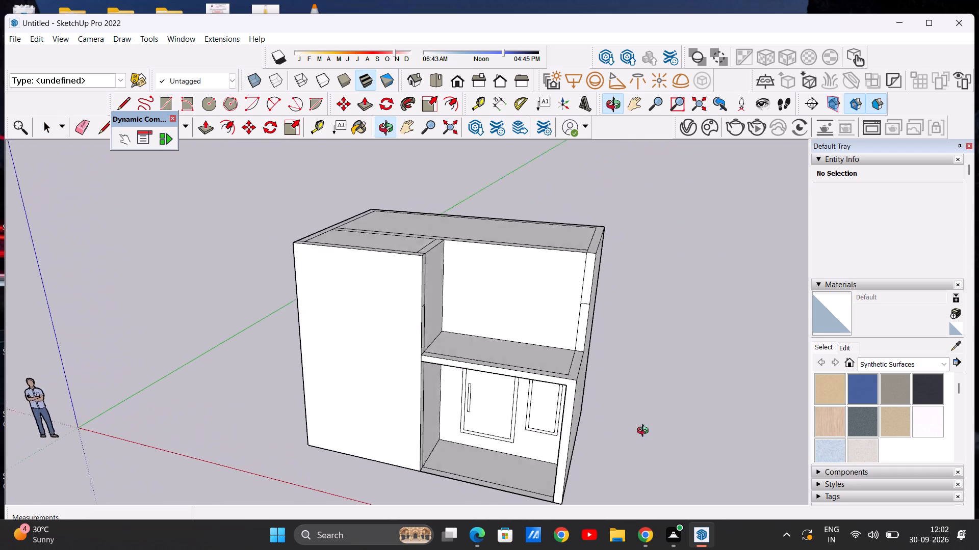
middle_click_drag(645, 432, 670, 440)
middle_click_drag(552, 403, 570, 453)
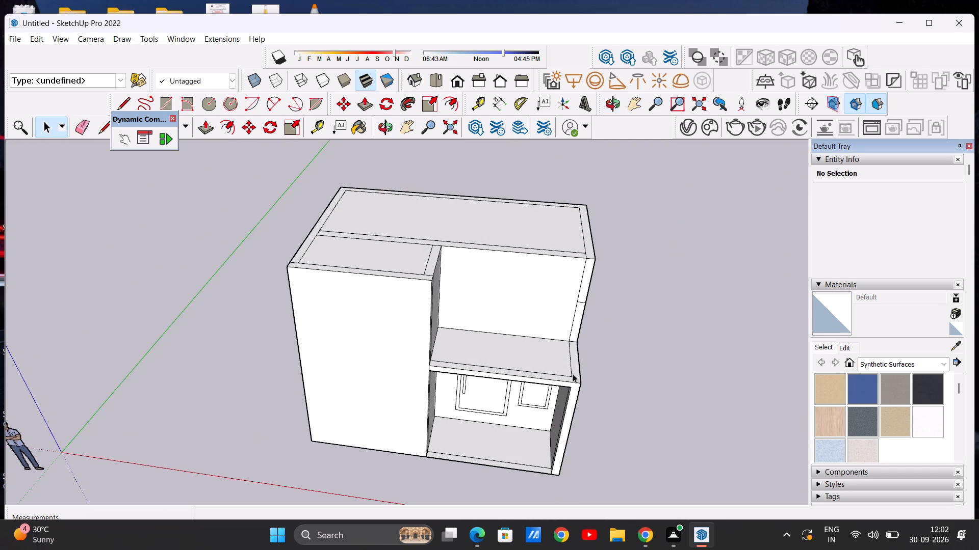
Draw a circle with a 7/8" radius on the border strip at the balcony floor's outer front corner.
scroll(573, 374, "up", 12)
scroll(560, 373, "down", 3)
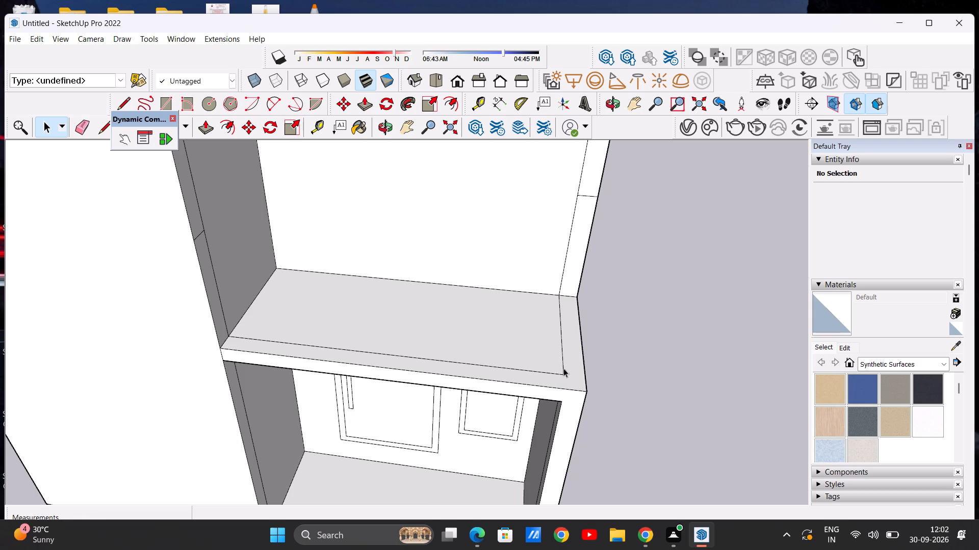
scroll(571, 372, "up", 7)
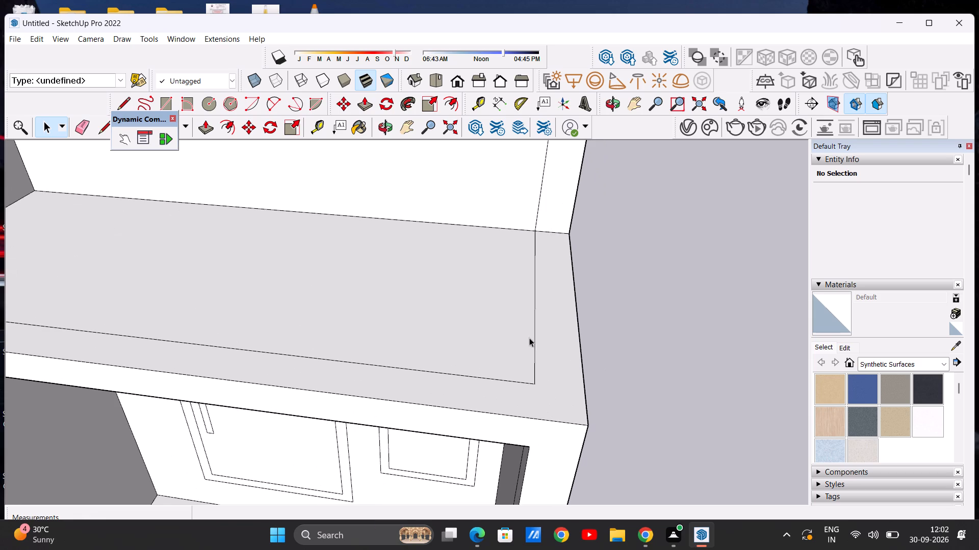
left_click(208, 107)
scroll(365, 339, "down", 3)
middle_click_drag(327, 353, 355, 372)
scroll(329, 354, "down", 1)
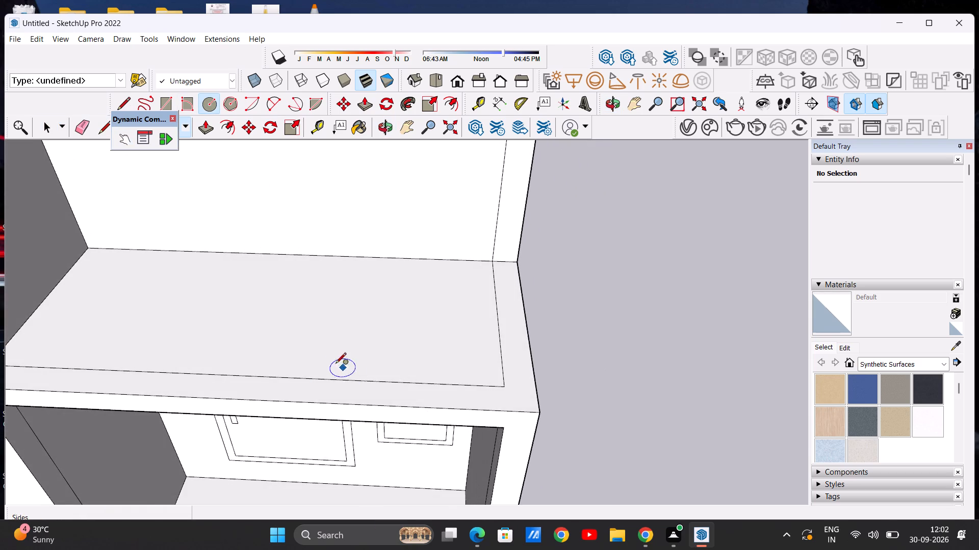
scroll(334, 364, "down", 14)
scroll(385, 364, "up", 10)
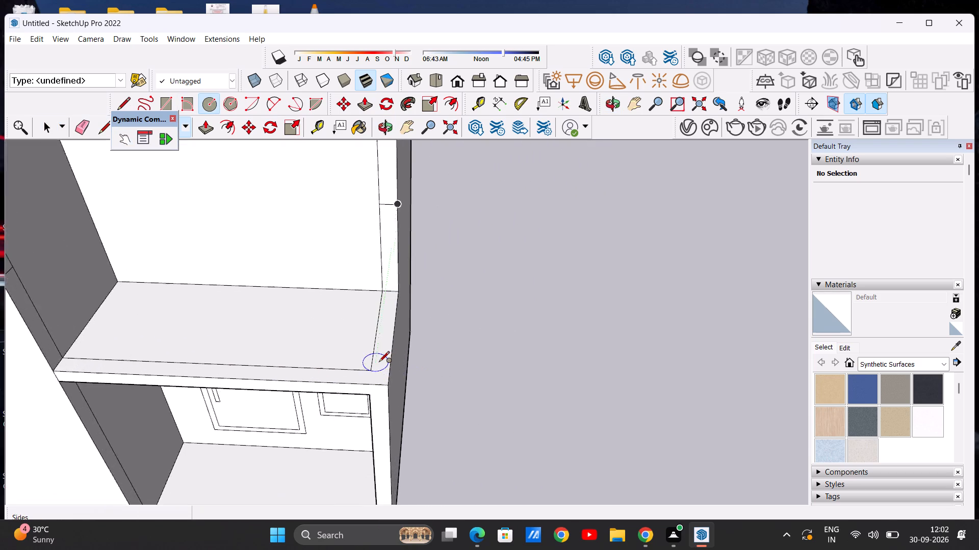
scroll(379, 363, "up", 14)
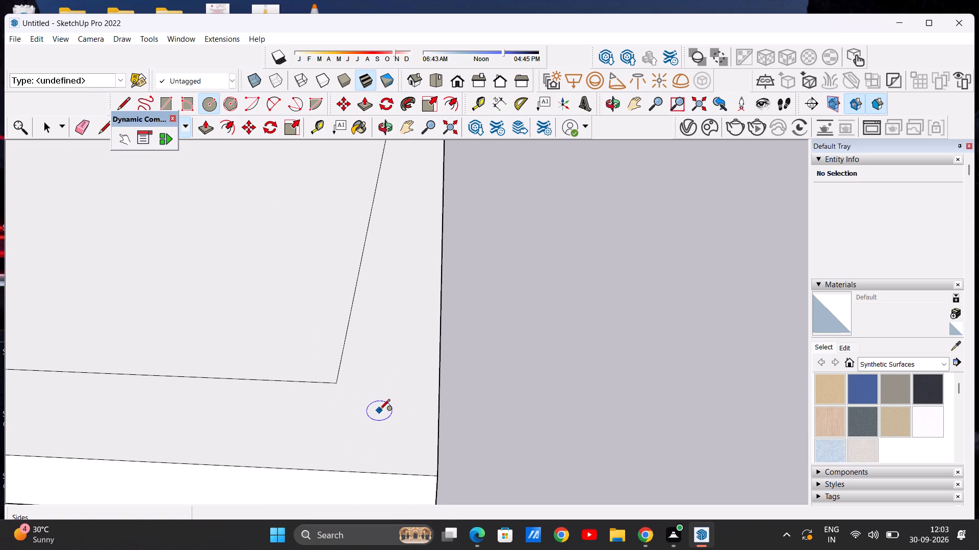
left_click(379, 410)
left_click(383, 401)
key("space")
Push/Pull the circle up about 3' 9 13/16" to the level of the line on the outer wall's end, forming a railing post.
scroll(360, 373, "down", 20)
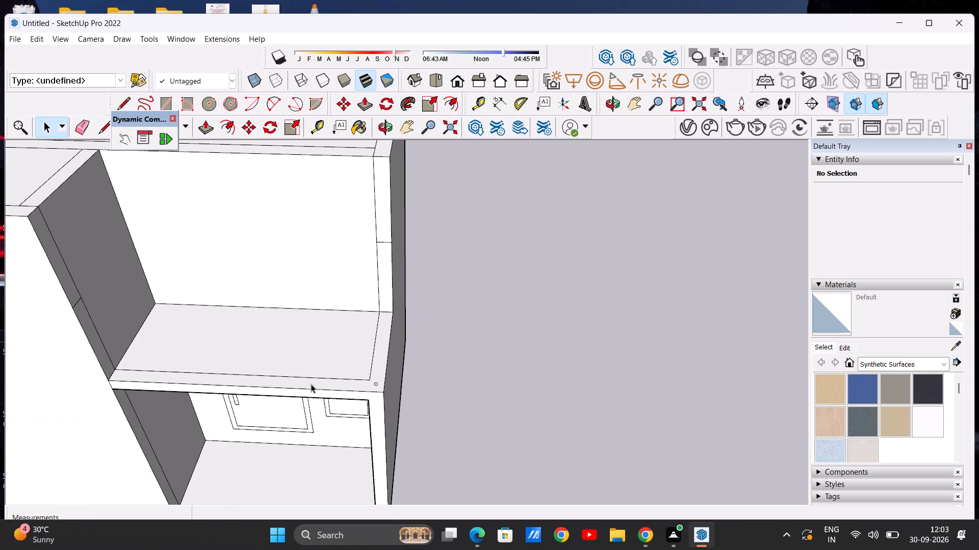
middle_click_drag(290, 382, 299, 402)
scroll(390, 401, "up", 12)
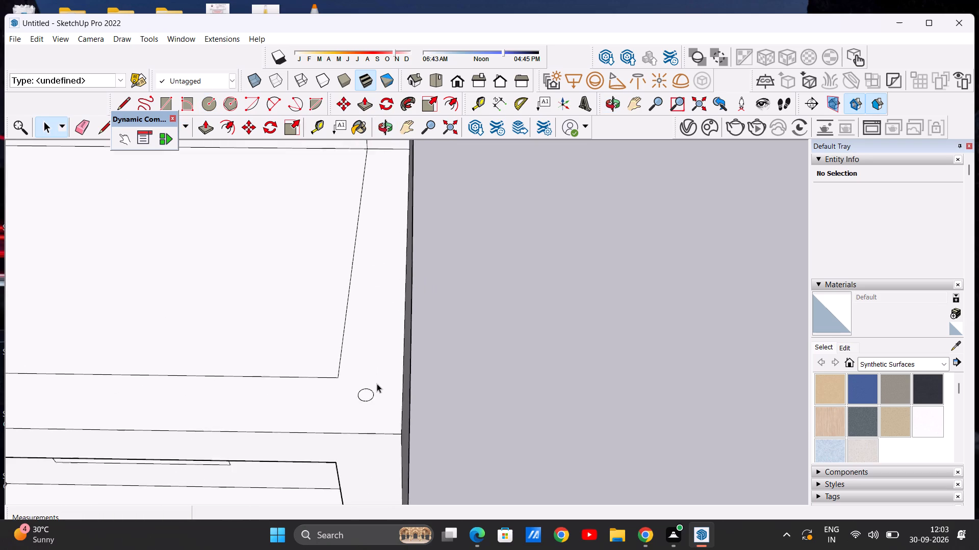
scroll(377, 383, "up", 13)
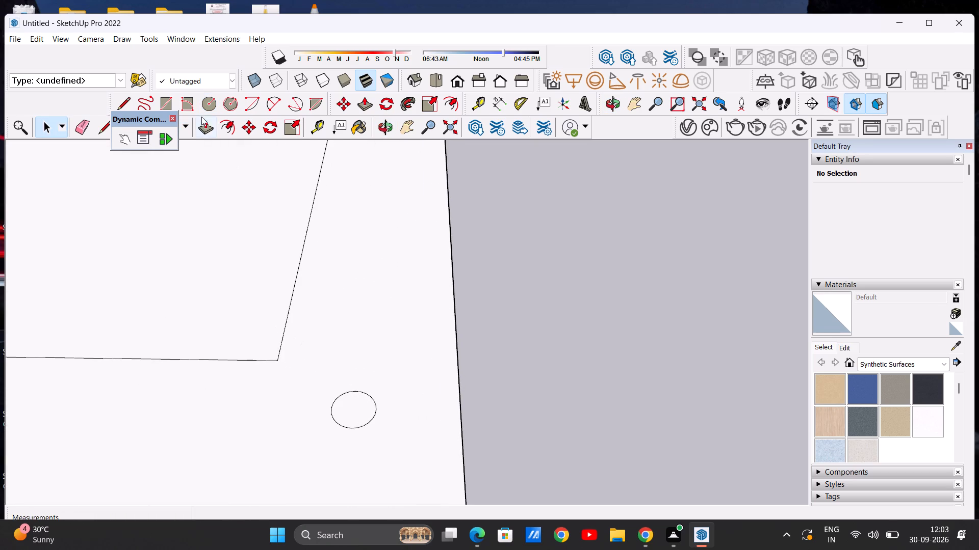
left_click(206, 122)
scroll(382, 397, "up", 3)
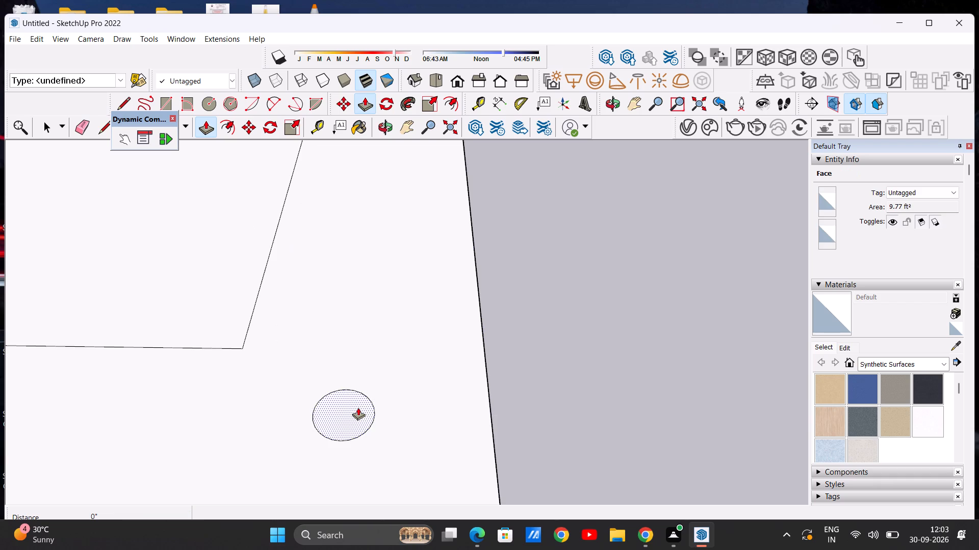
left_click(355, 407)
scroll(390, 324, "down", 14)
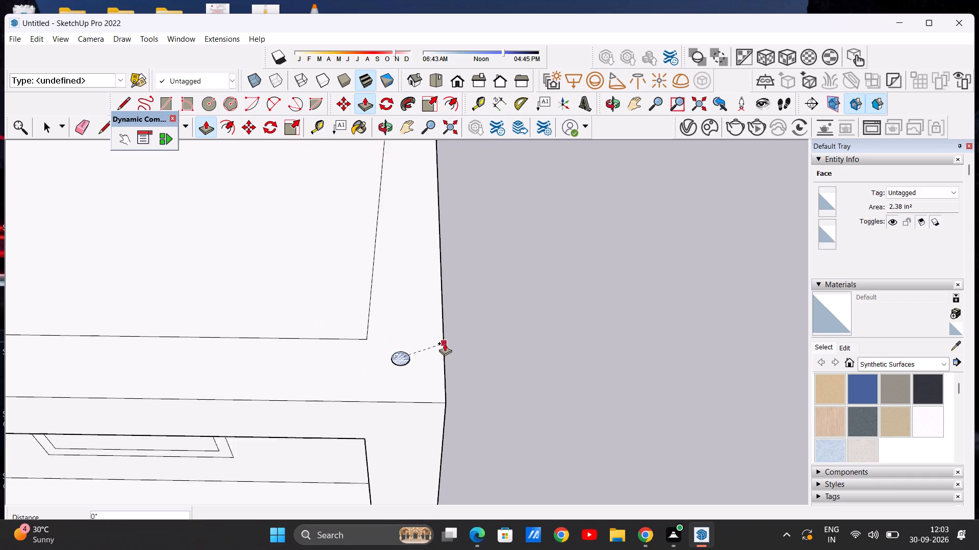
scroll(445, 343, "down", 2)
scroll(398, 264, "down", 9)
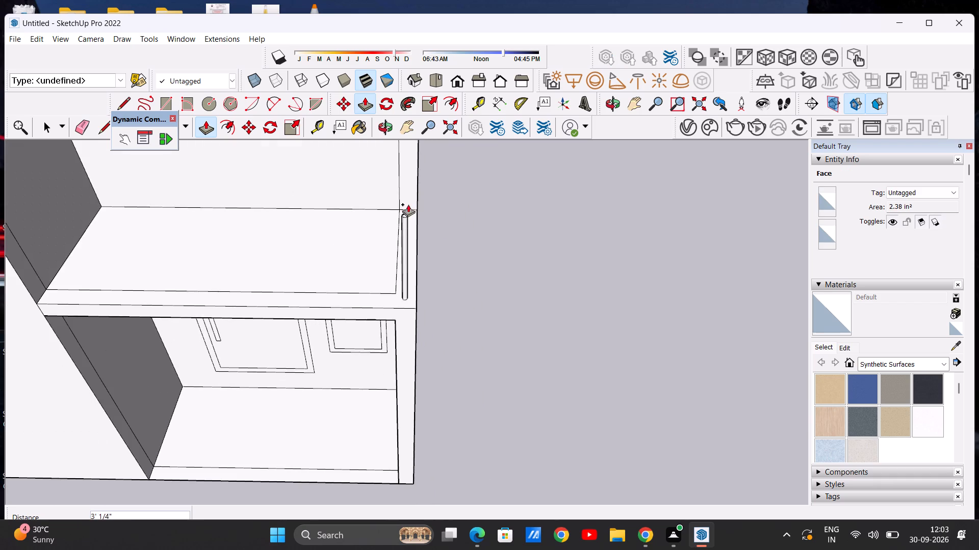
scroll(397, 235, "down", 8)
scroll(406, 183, "up", 10)
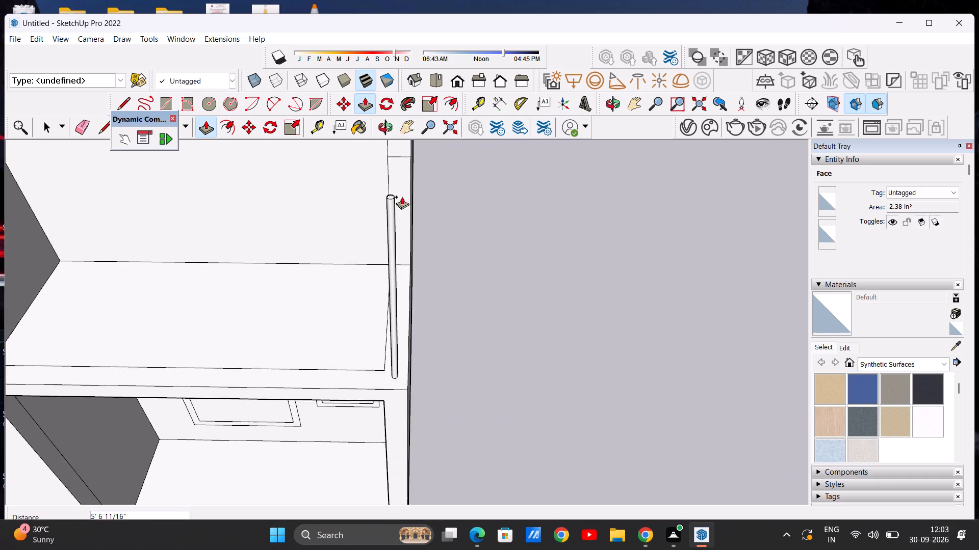
left_click(413, 151)
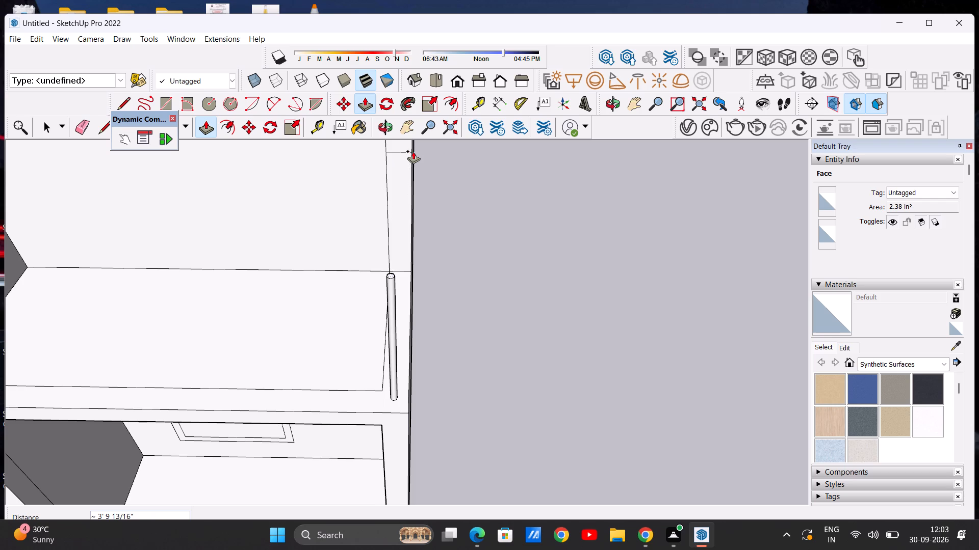
key("space")
Examine the corner post's height and position against the wall and balcony edge from the front.
middle_click_drag(322, 360, 345, 287)
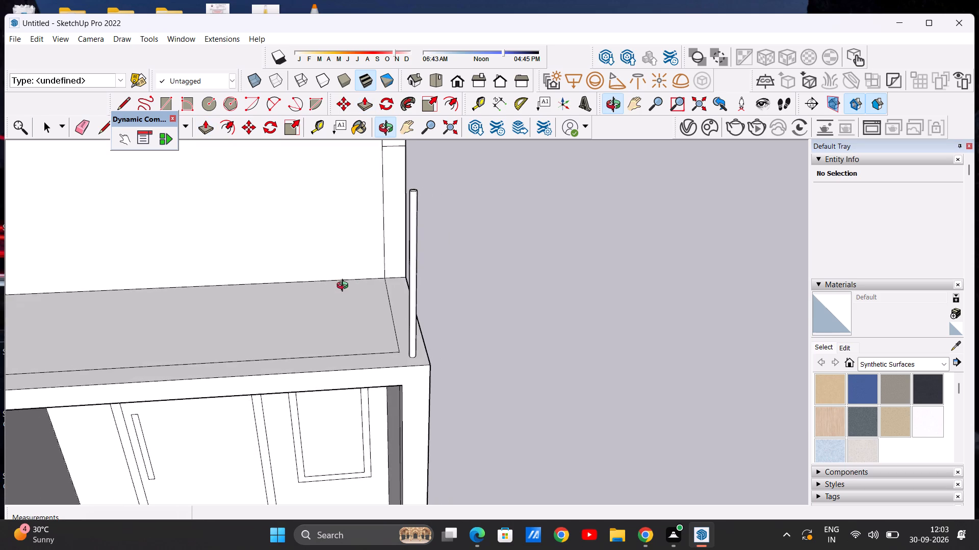
middle_click_drag(345, 287, 345, 288)
scroll(348, 310, "up", 1)
scroll(416, 327, "down", 10)
middle_click_drag(391, 329, 388, 272)
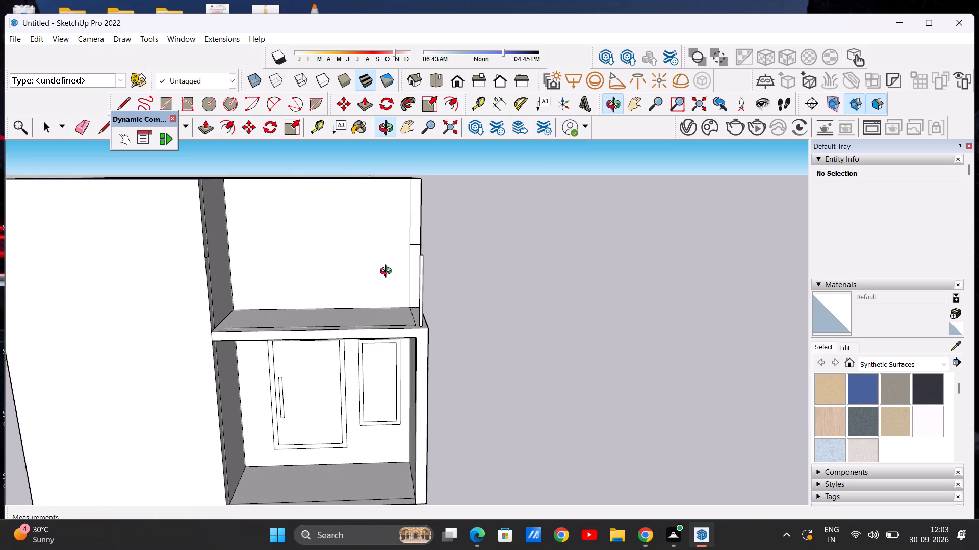
middle_click_drag(388, 272, 389, 269)
scroll(381, 256, "up", 5)
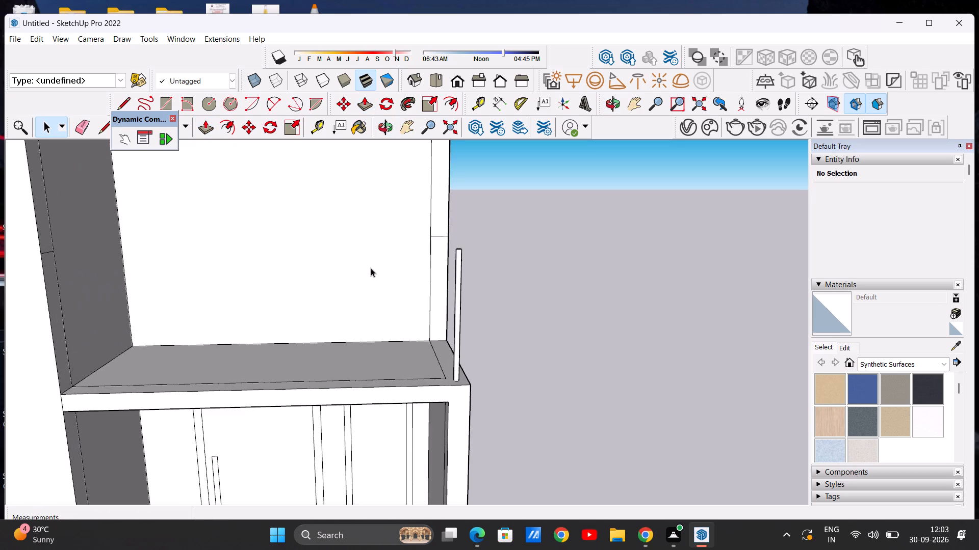
Undo the corner railing post's extrusion and its base circle on the balcony floor.
scroll(348, 276, "down", 5)
middle_click_drag(414, 284, 359, 307)
scroll(381, 294, "up", 2)
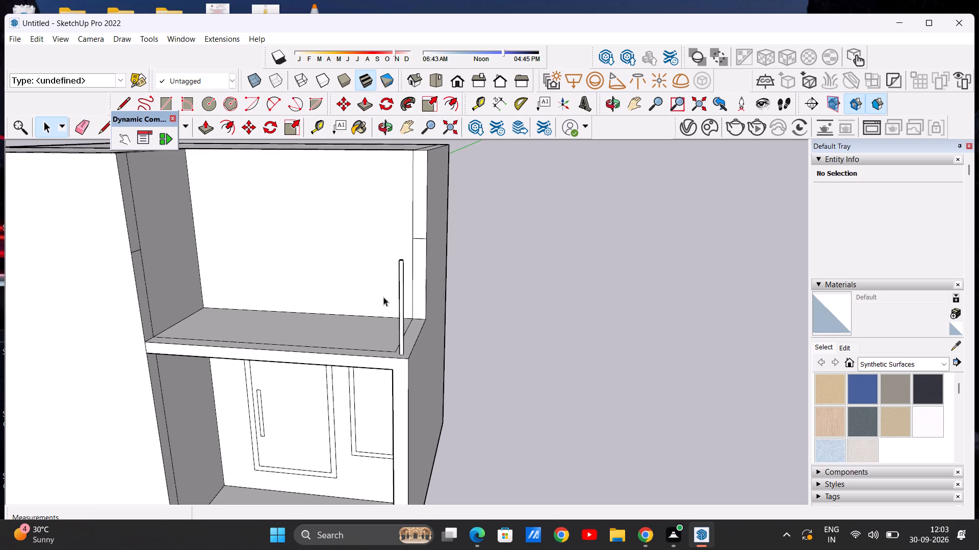
key("ctrl+z")
key("z")
key("space")
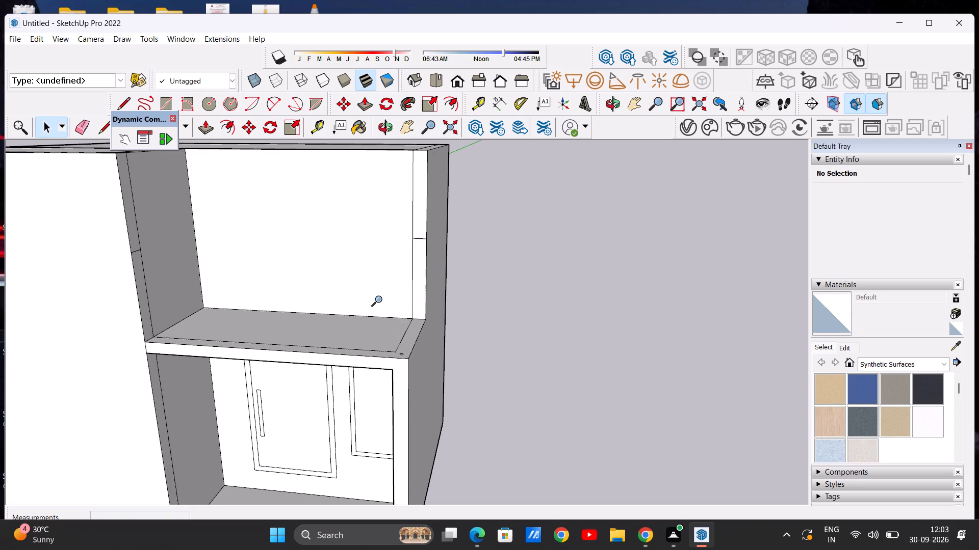
key("ctrl+z")
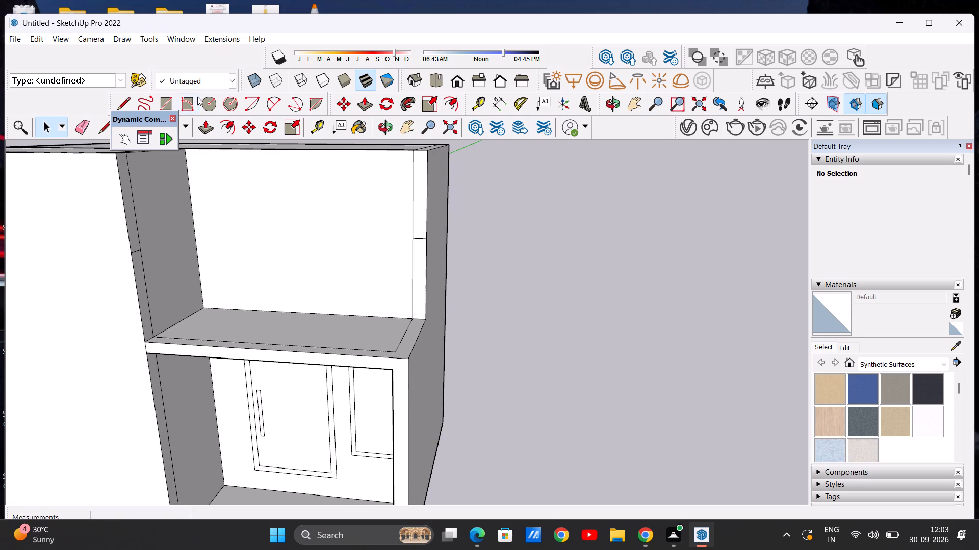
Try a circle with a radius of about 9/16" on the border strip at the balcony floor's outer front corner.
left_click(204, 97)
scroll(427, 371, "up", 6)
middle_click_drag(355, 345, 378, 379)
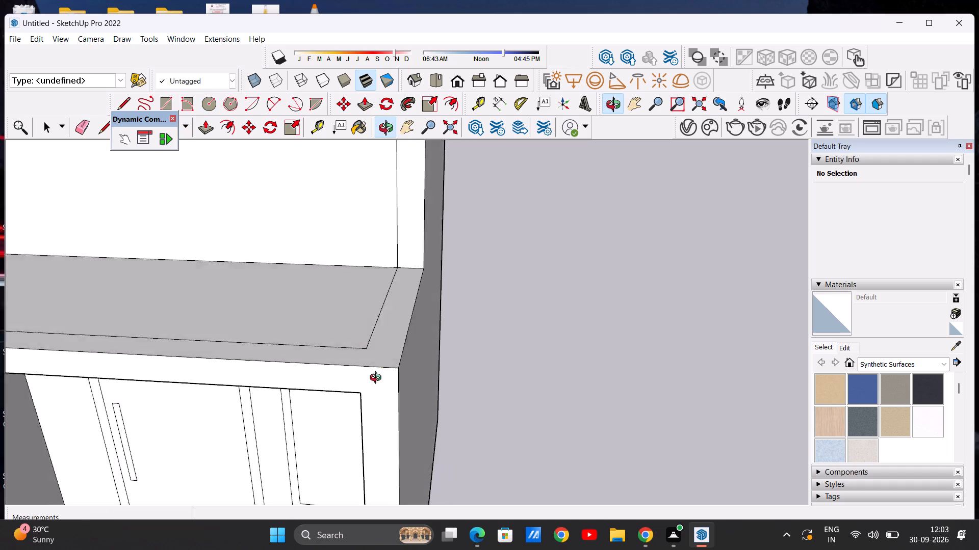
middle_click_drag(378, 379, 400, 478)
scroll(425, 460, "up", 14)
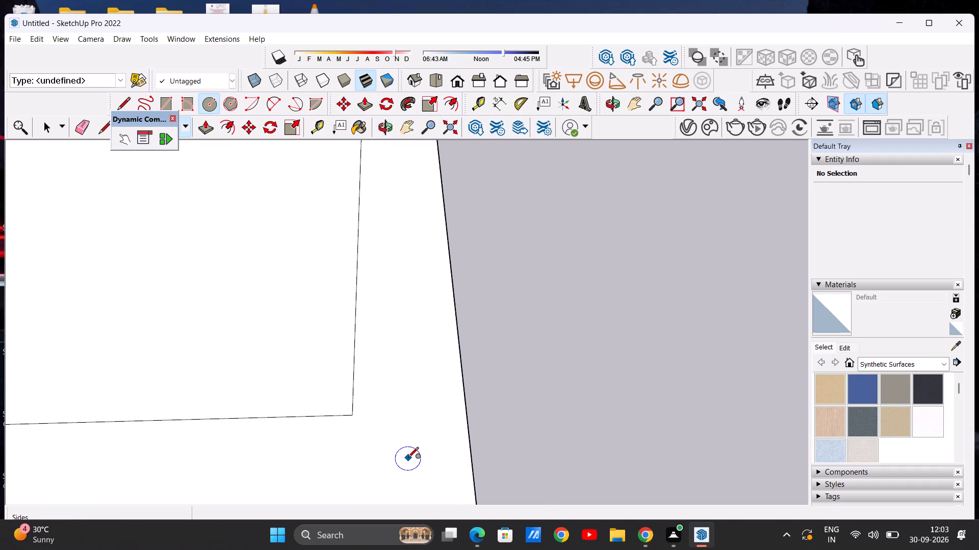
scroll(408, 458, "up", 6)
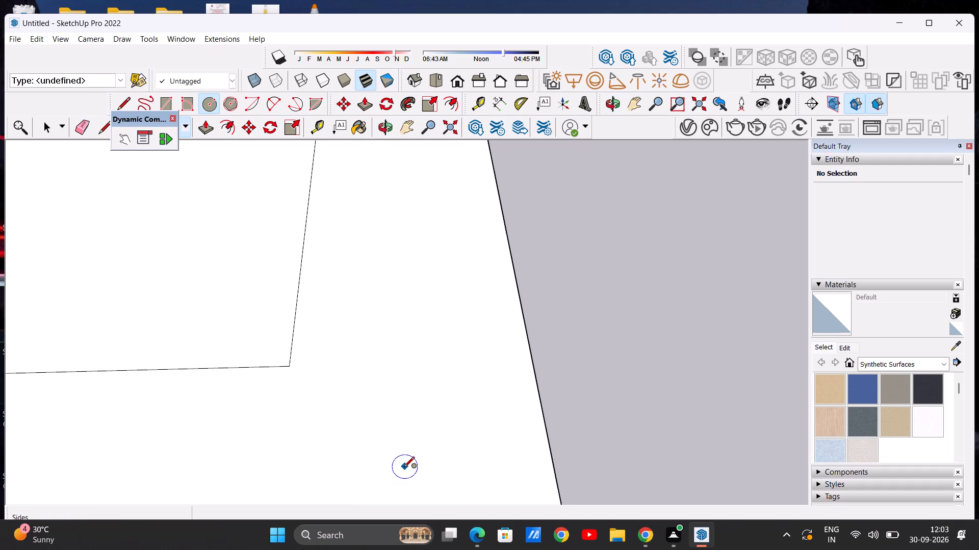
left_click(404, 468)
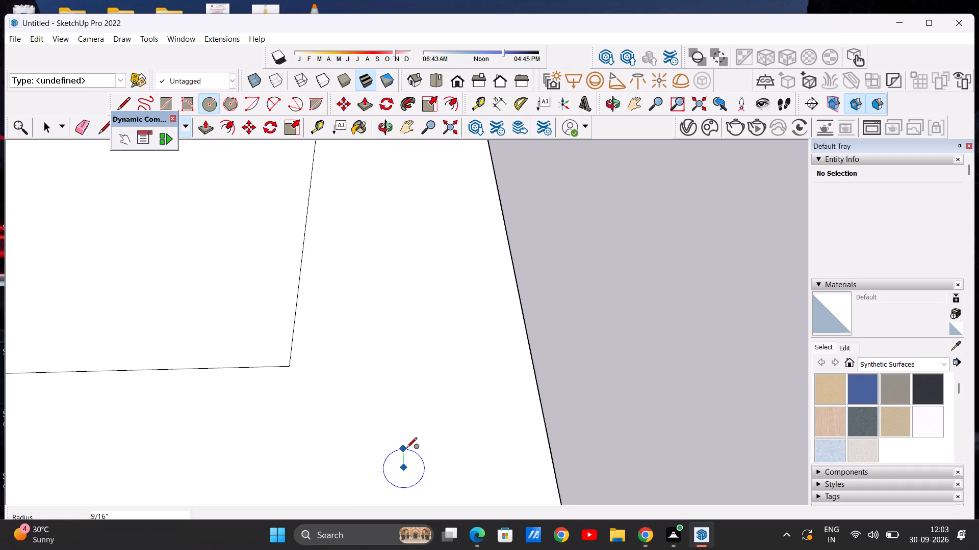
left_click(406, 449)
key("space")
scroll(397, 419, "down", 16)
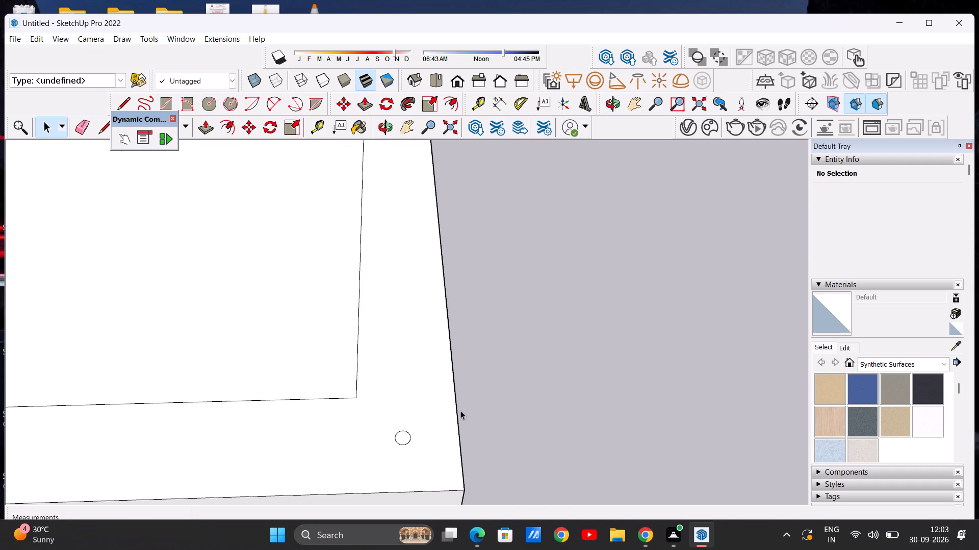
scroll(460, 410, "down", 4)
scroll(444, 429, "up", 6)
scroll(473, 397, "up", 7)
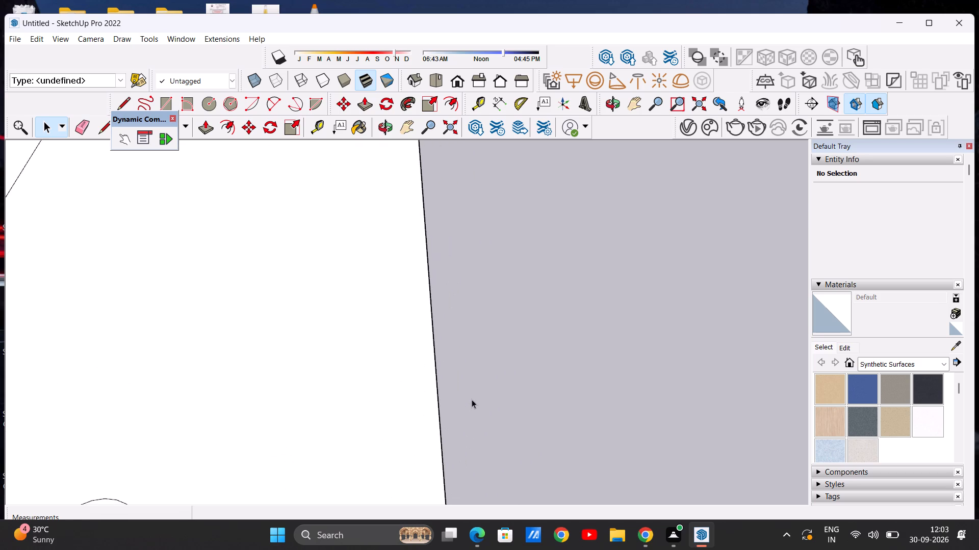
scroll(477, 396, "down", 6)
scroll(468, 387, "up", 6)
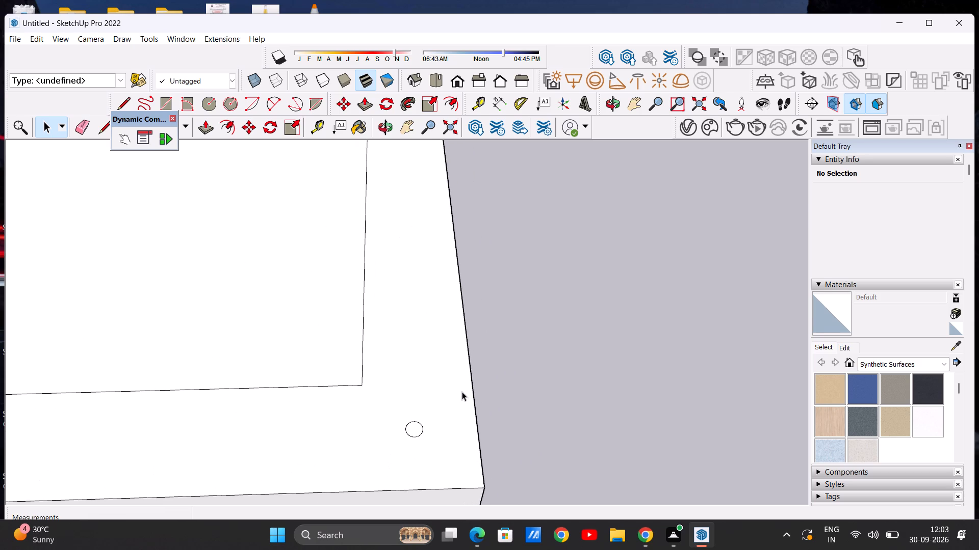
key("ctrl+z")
Draw a circle with a radius of about 1 9/16" on the border strip at the balcony floor's outer front corner.
left_click(209, 101)
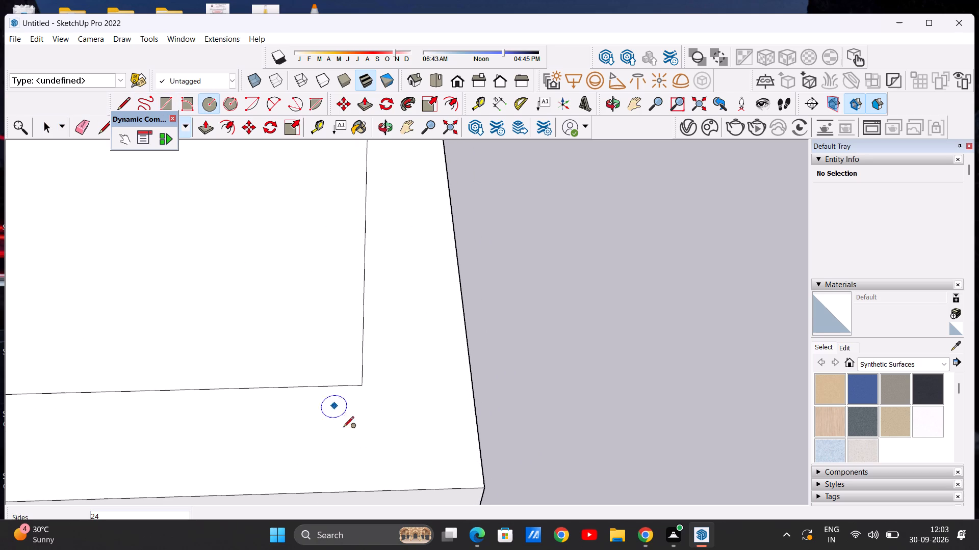
left_click(415, 425)
left_click(413, 404)
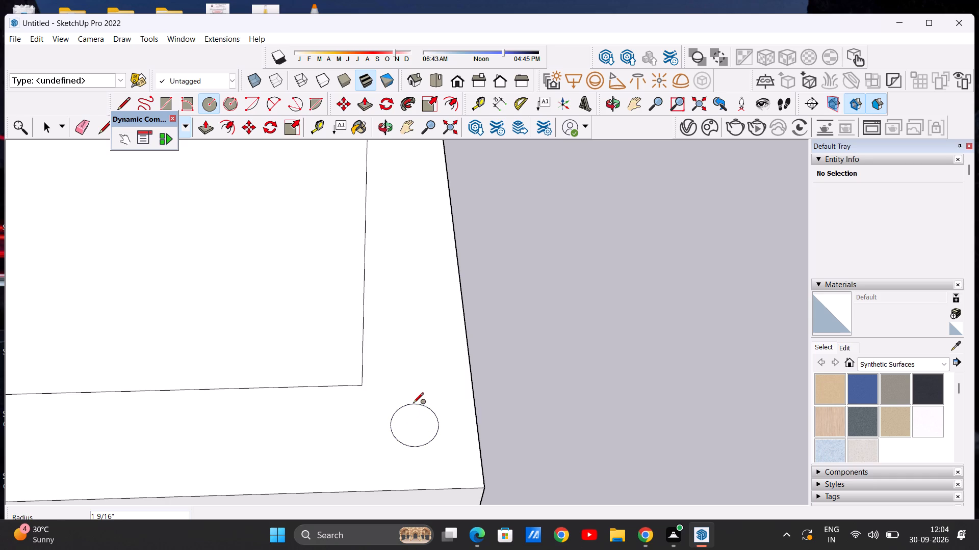
key("space")
Push/Pull the corner circle up about 3' 9 13/16" to the level of the line on the outer wall's end, forming a railing post.
left_click(205, 126)
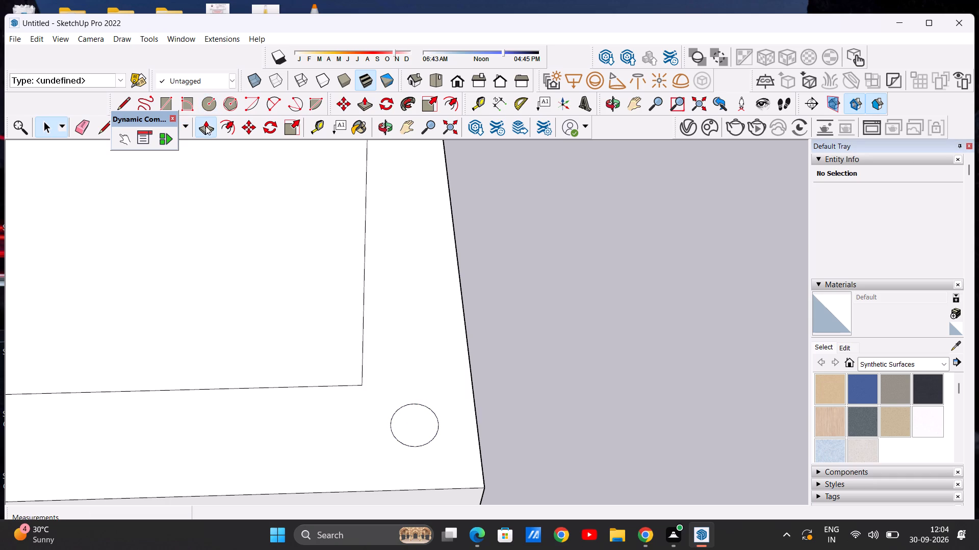
left_click(407, 424)
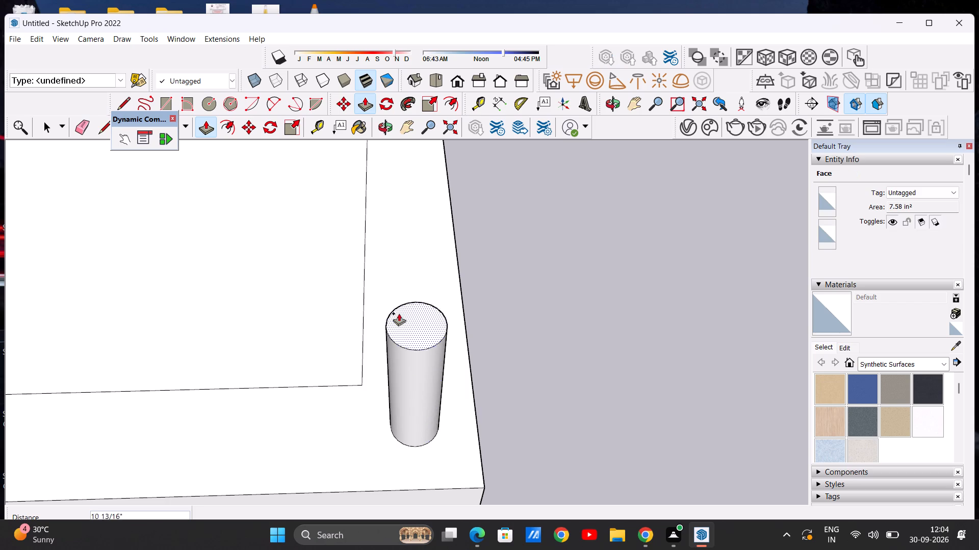
scroll(389, 278, "down", 20)
scroll(389, 278, "down", 8)
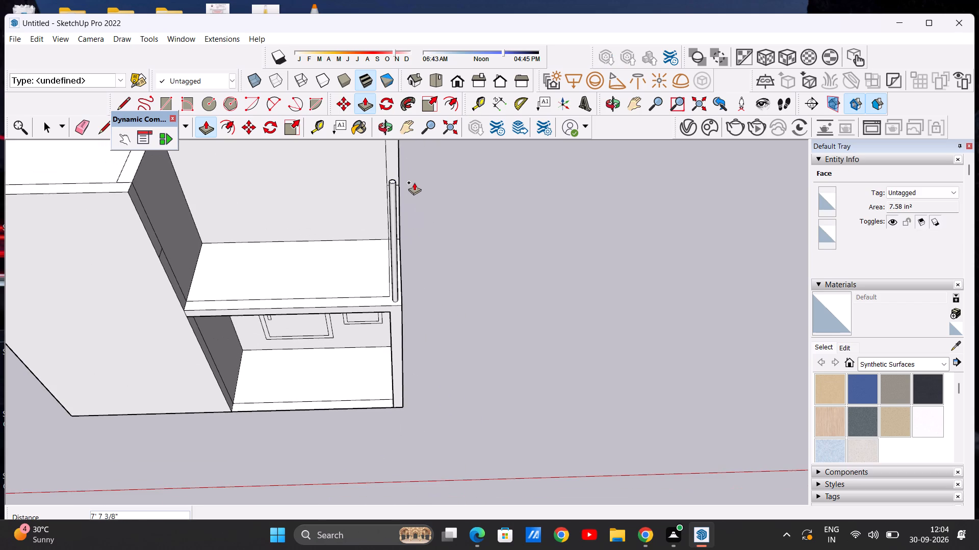
scroll(413, 183, "up", 13)
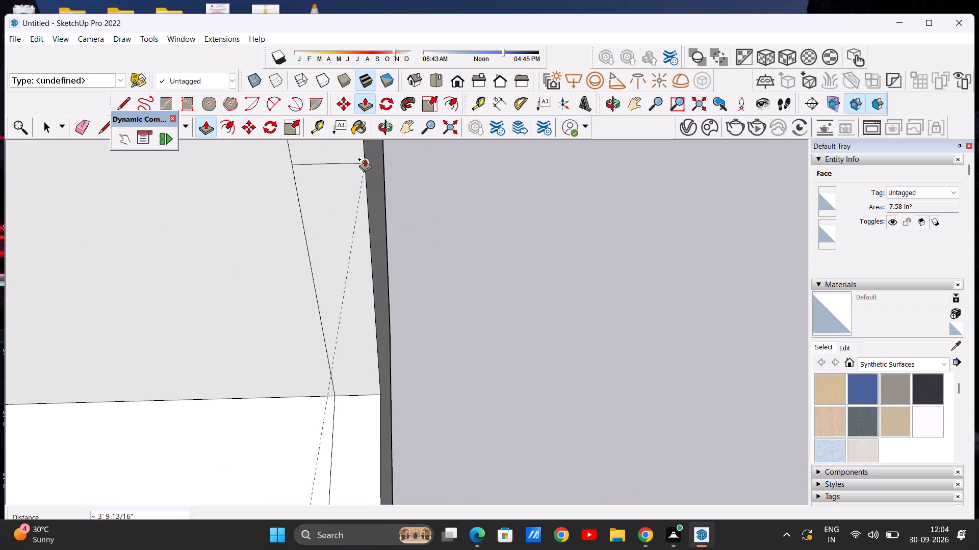
left_click(365, 159)
key("space")
Examine the new corner post's thickness, height and position on the balcony from the front, side and above.
scroll(375, 250, "down", 17)
middle_click_drag(398, 328, 405, 279)
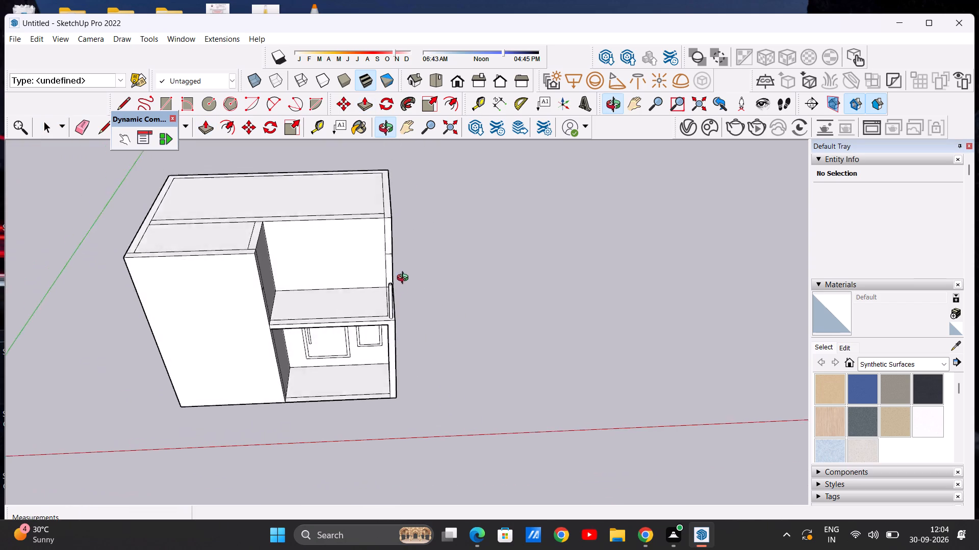
middle_click_drag(405, 279, 394, 177)
scroll(363, 287, "up", 7)
middle_click_drag(386, 289, 423, 283)
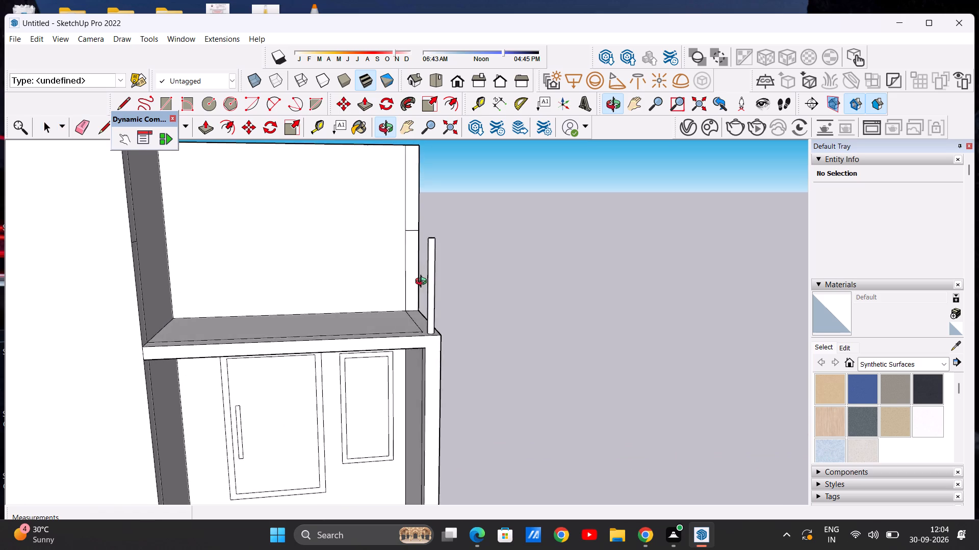
middle_click_drag(423, 283, 413, 352)
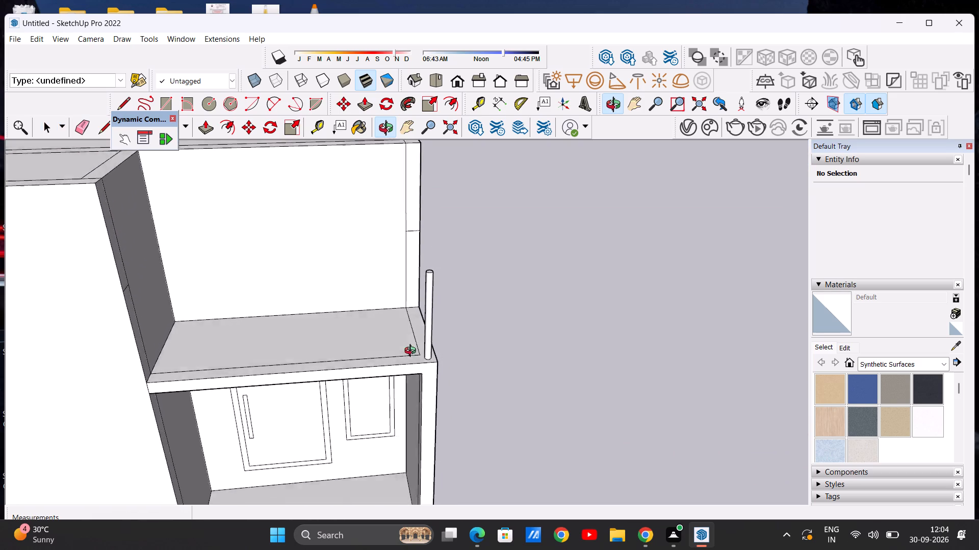
middle_click_drag(413, 352, 285, 387)
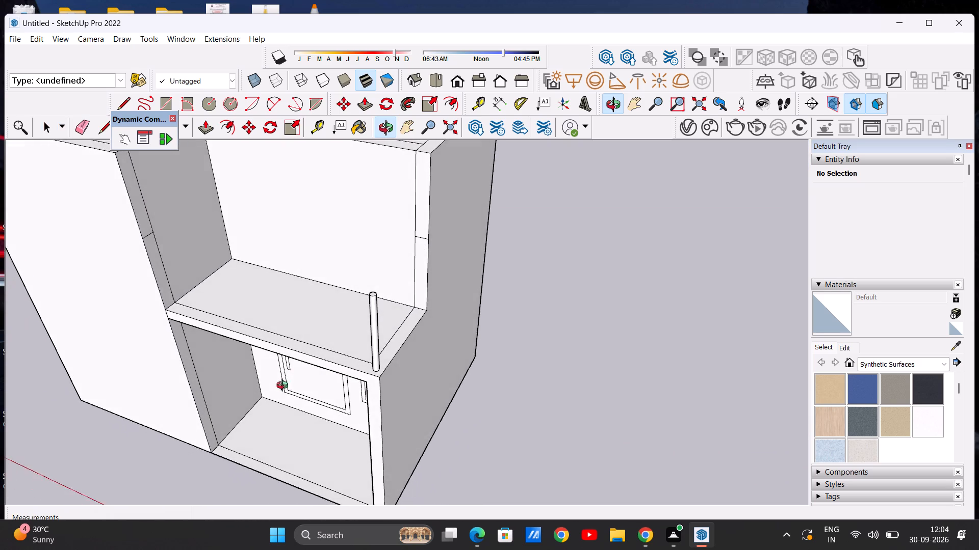
middle_click_drag(285, 387, 276, 387)
Draw a circle with a radius of about 1 13/16" on the projecting room wall's end face, just below the marked line.
scroll(168, 237, "up", 8)
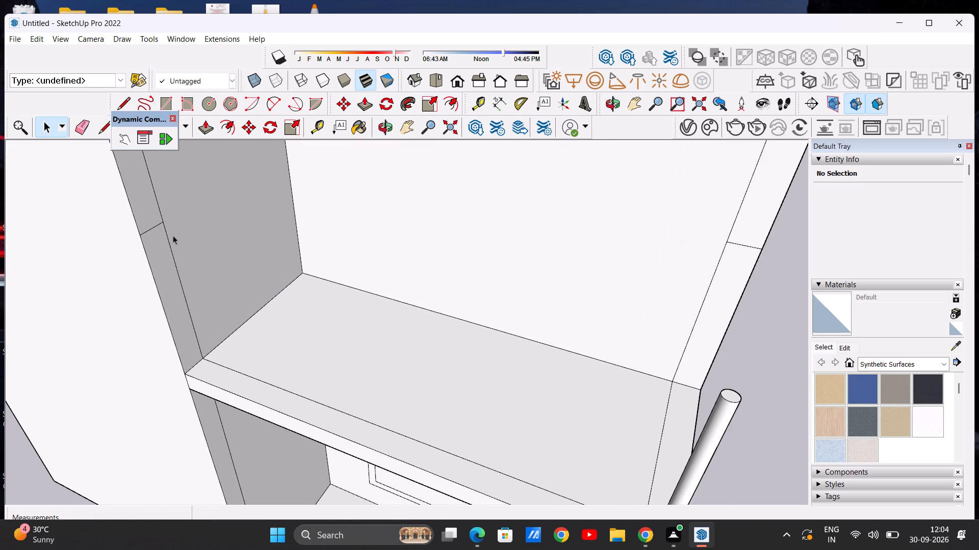
middle_click_drag(501, 343, 308, 328)
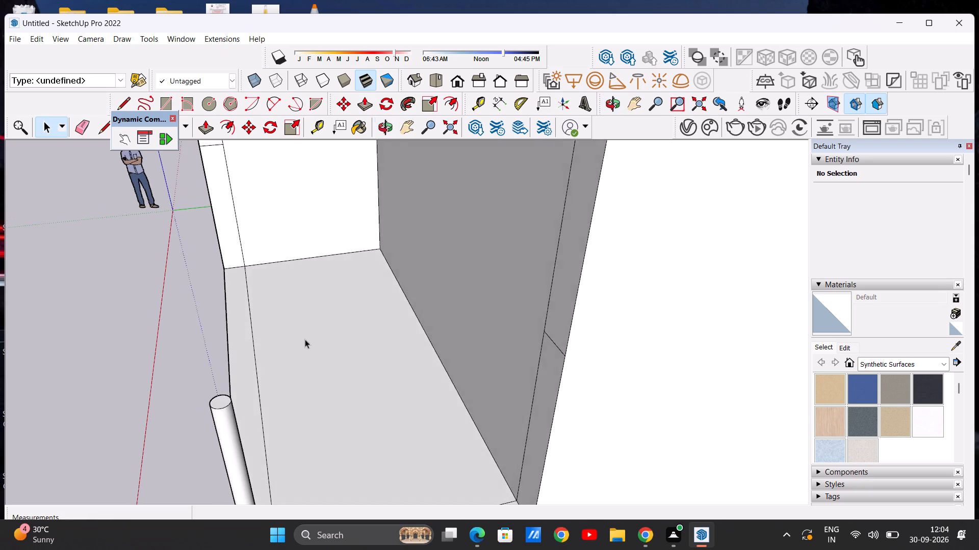
scroll(300, 345, "down", 6)
scroll(273, 225, "up", 5)
middle_click_drag(251, 316, 219, 287)
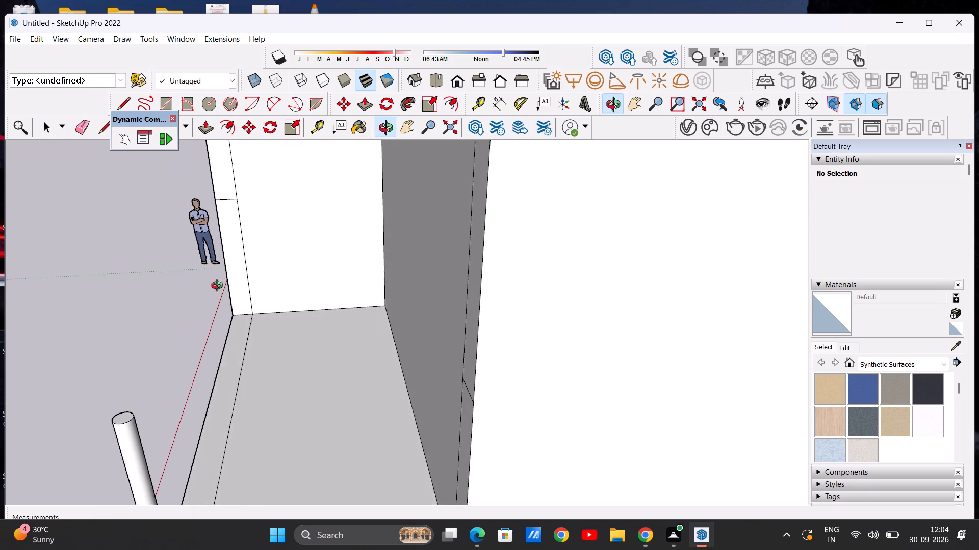
middle_click_drag(219, 287, 234, 286)
scroll(229, 231, "up", 3)
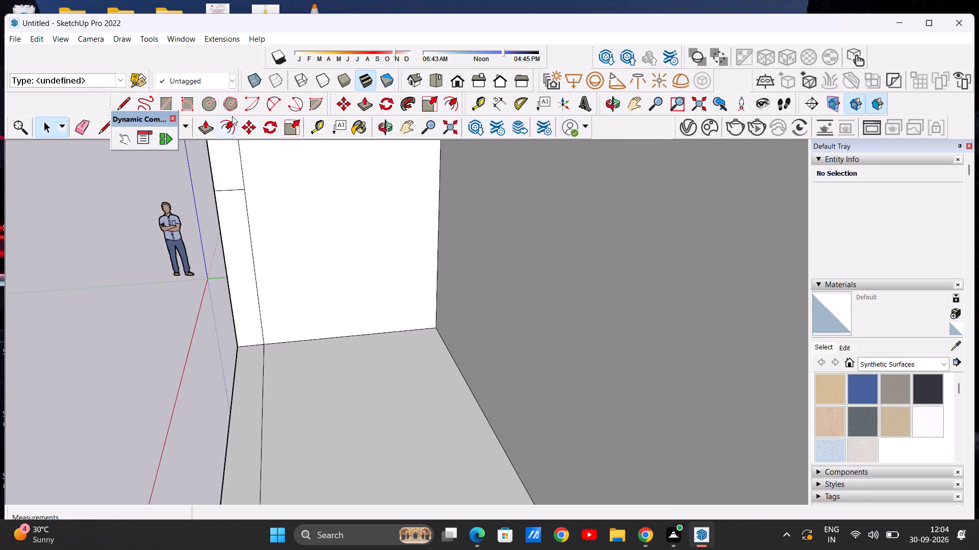
left_click(207, 102)
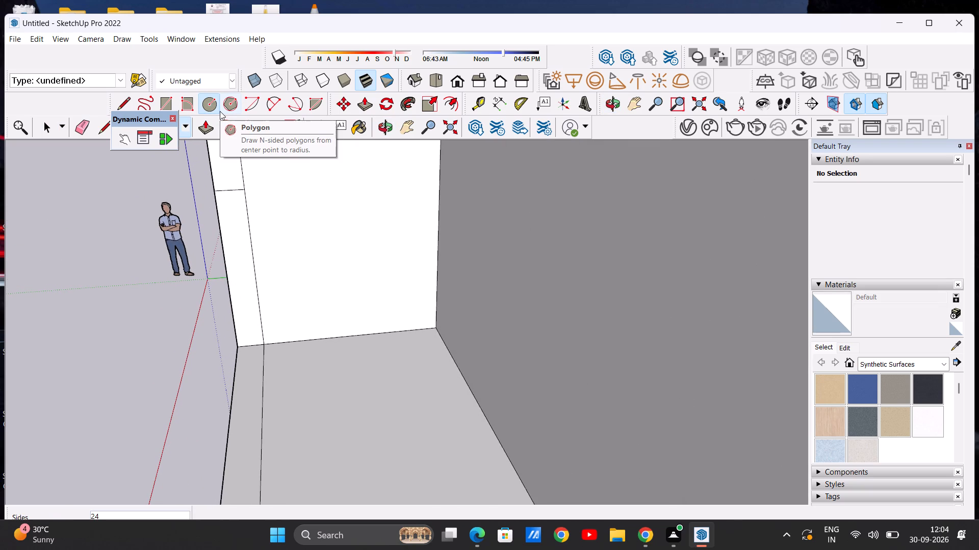
scroll(239, 231, "up", 5)
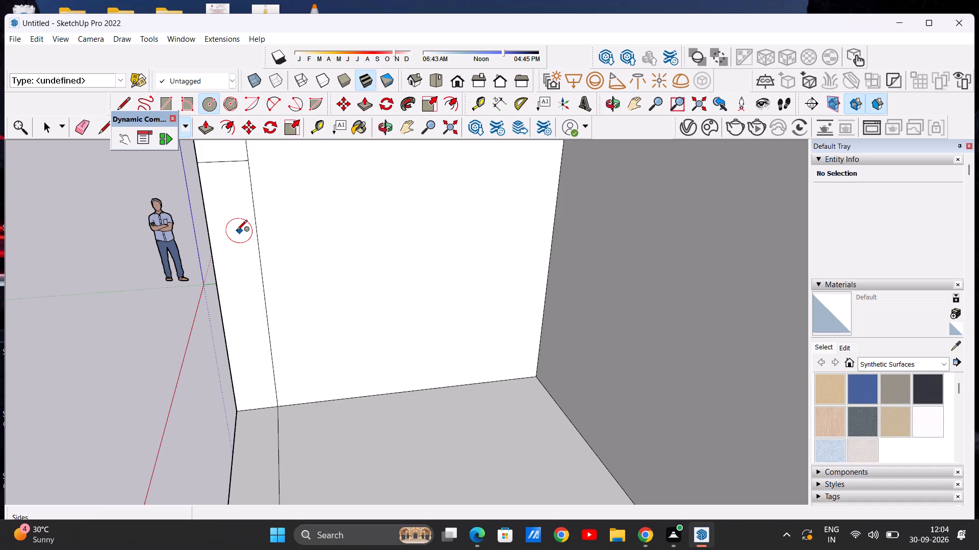
scroll(237, 231, "down", 2)
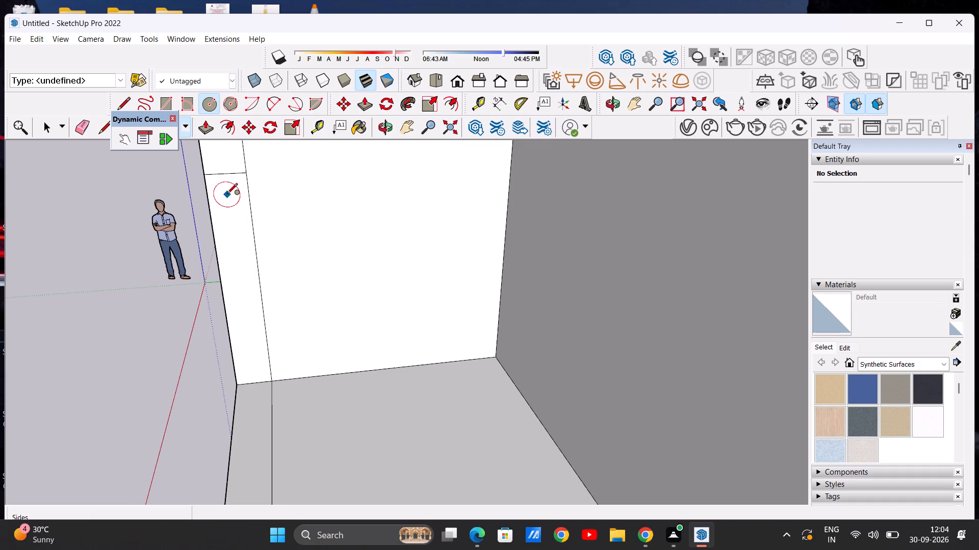
left_click(227, 195)
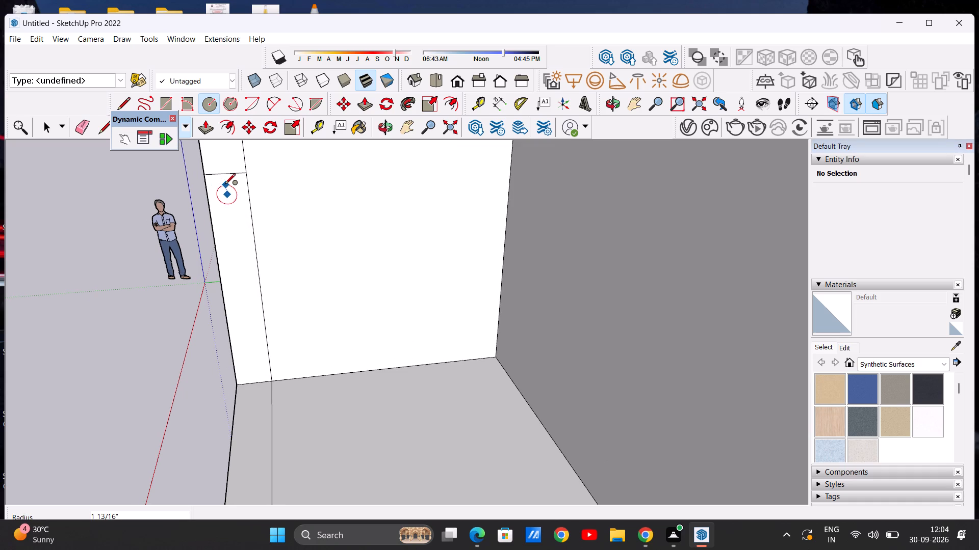
left_click(225, 185)
key("space")
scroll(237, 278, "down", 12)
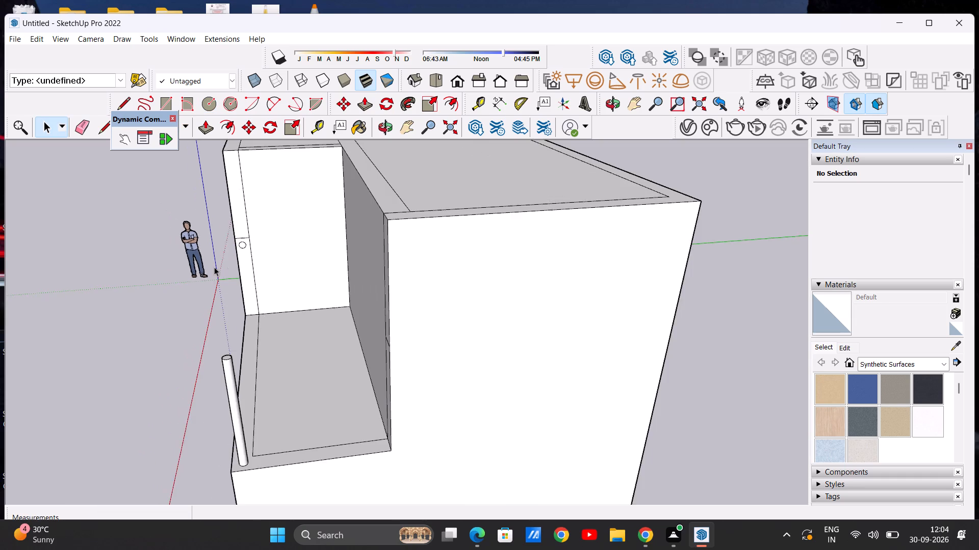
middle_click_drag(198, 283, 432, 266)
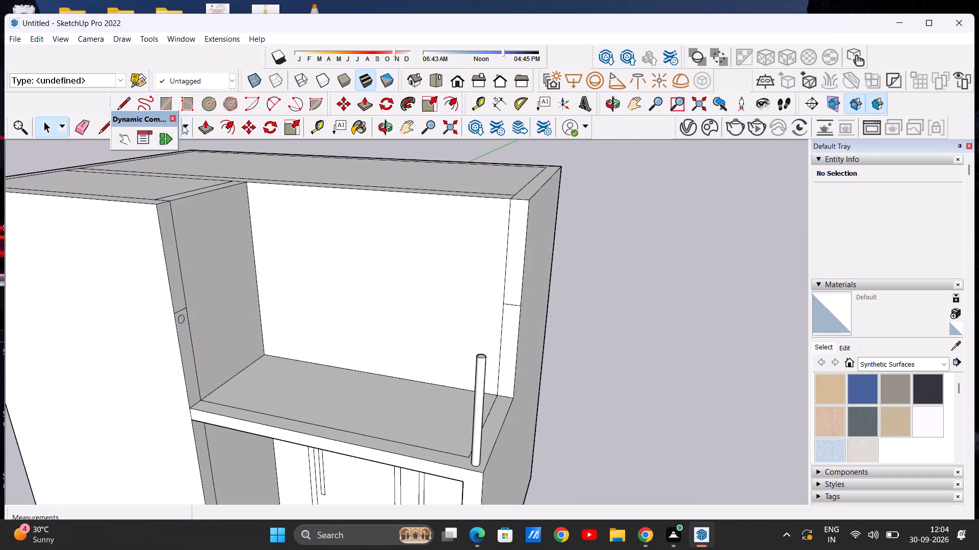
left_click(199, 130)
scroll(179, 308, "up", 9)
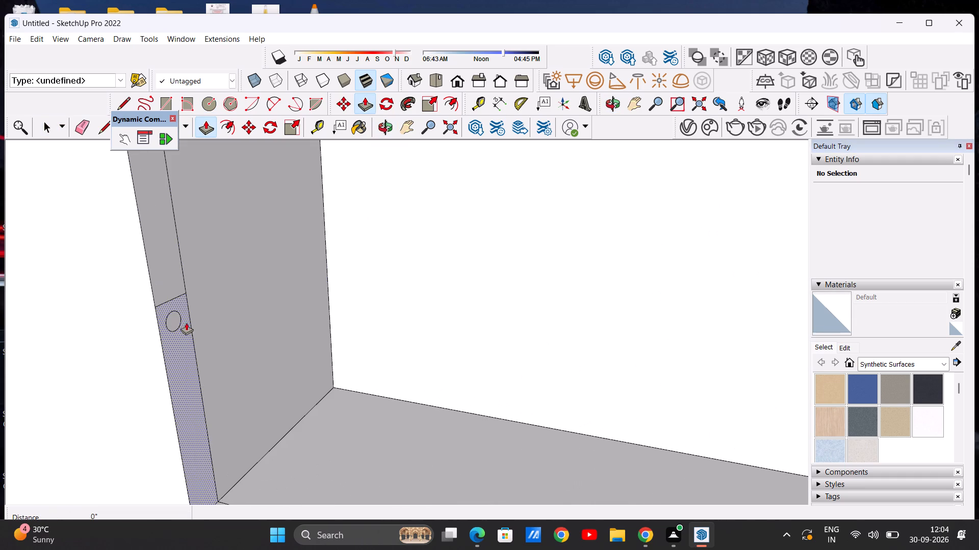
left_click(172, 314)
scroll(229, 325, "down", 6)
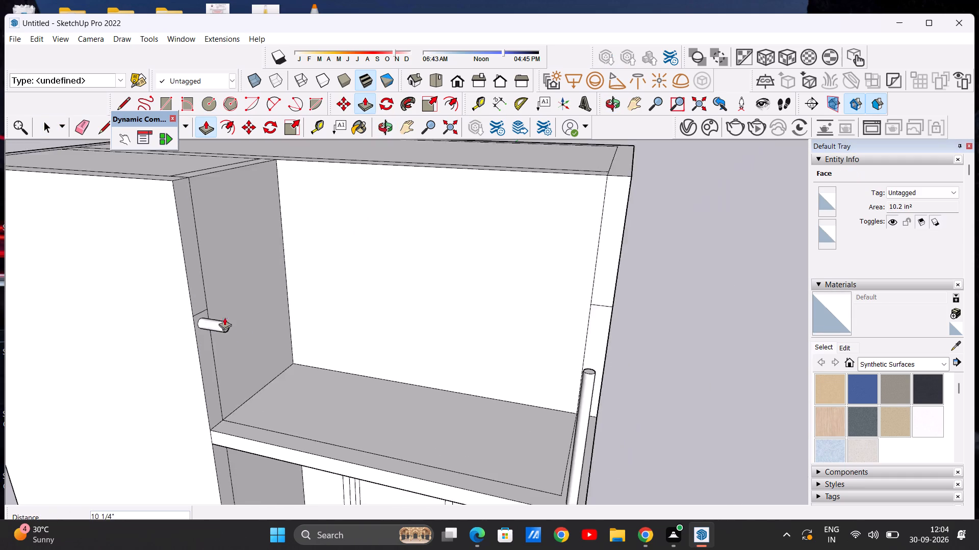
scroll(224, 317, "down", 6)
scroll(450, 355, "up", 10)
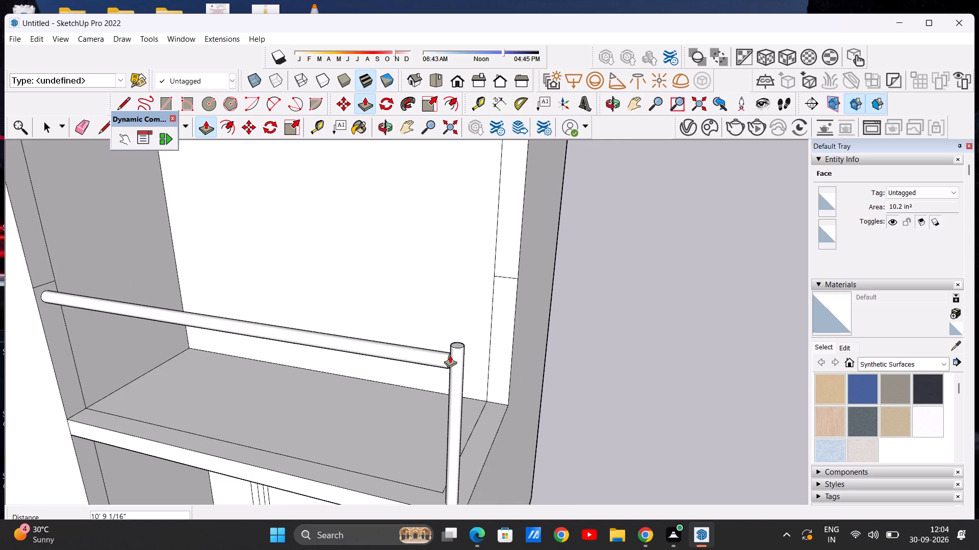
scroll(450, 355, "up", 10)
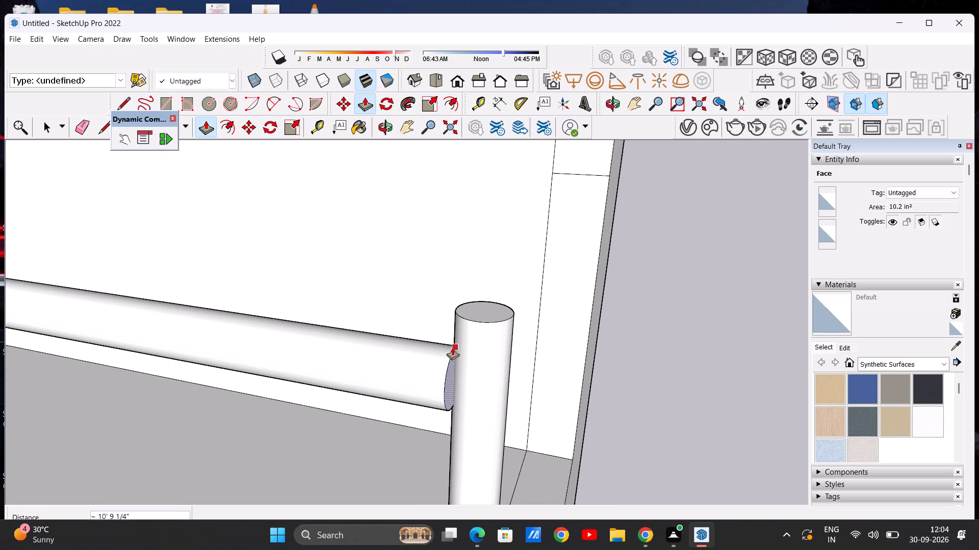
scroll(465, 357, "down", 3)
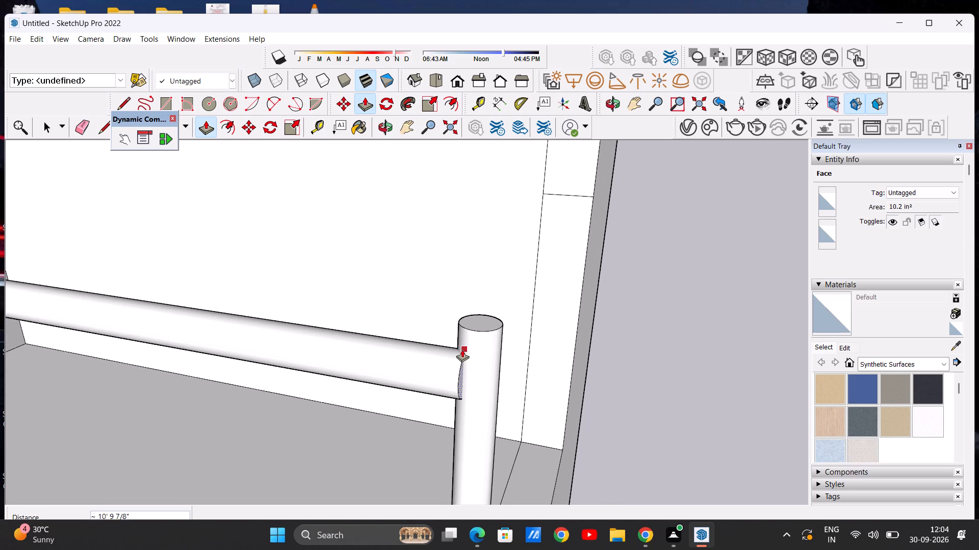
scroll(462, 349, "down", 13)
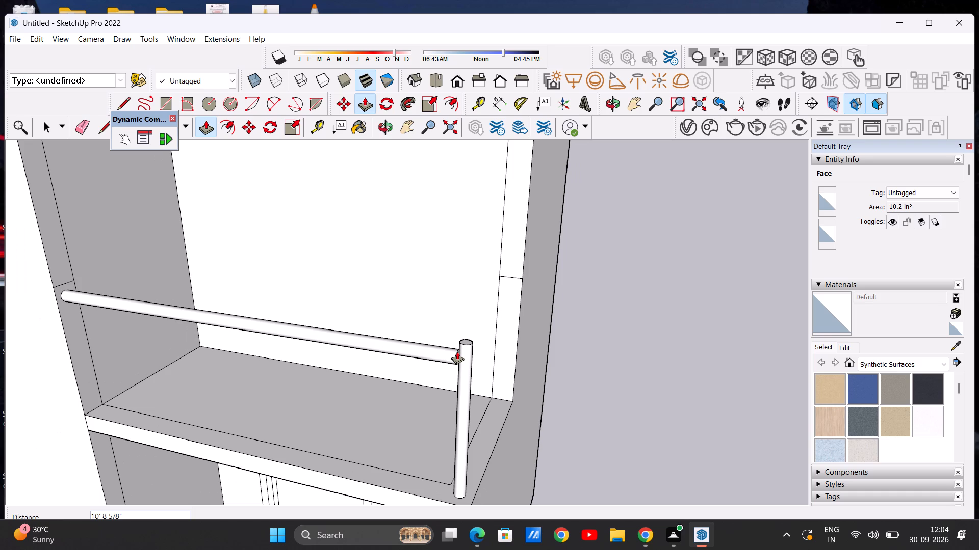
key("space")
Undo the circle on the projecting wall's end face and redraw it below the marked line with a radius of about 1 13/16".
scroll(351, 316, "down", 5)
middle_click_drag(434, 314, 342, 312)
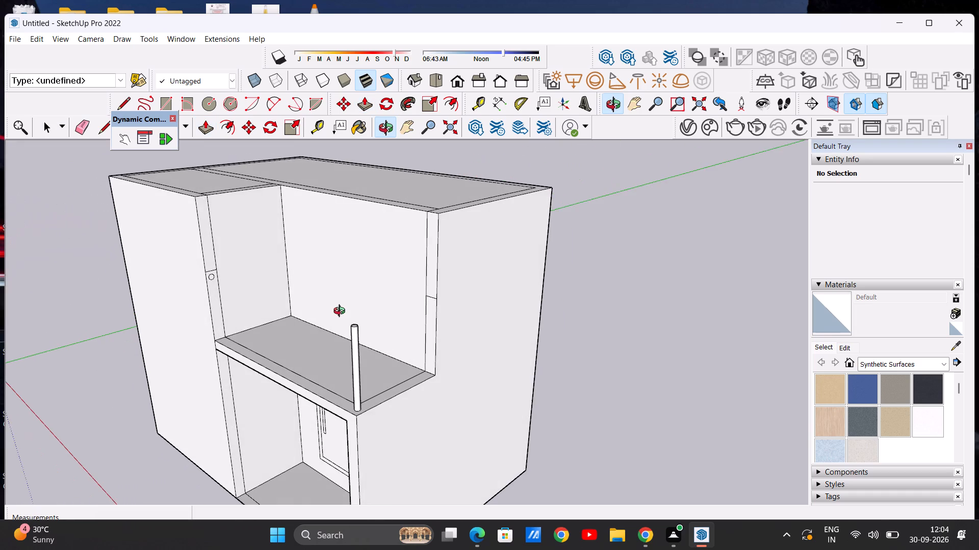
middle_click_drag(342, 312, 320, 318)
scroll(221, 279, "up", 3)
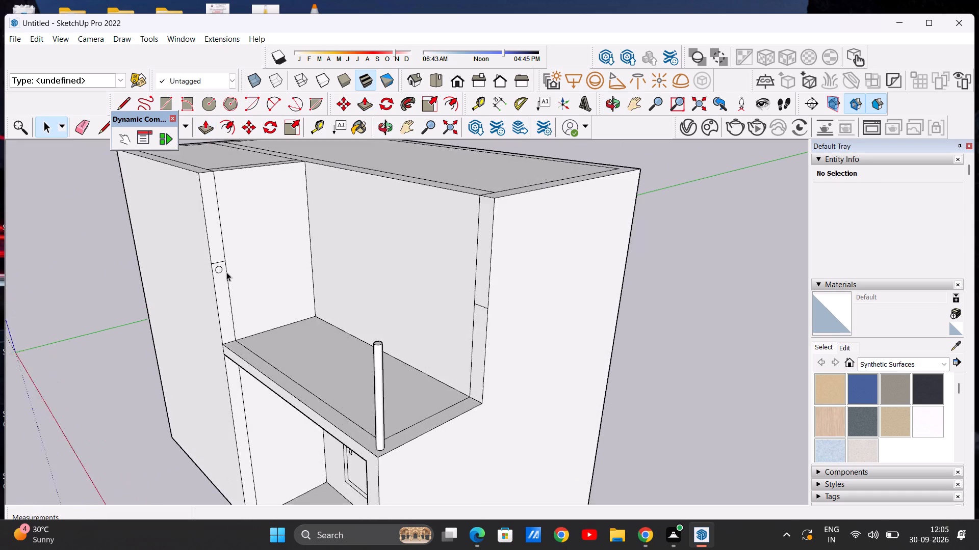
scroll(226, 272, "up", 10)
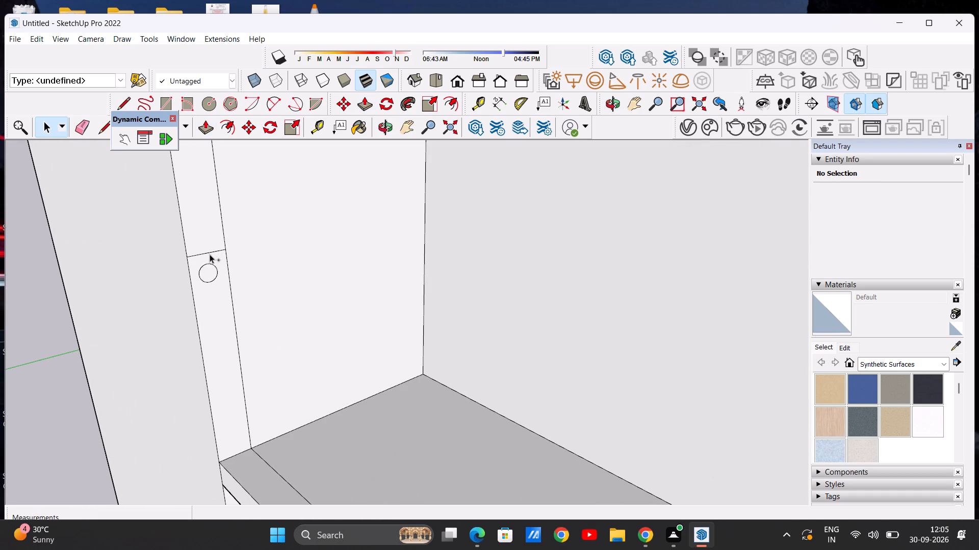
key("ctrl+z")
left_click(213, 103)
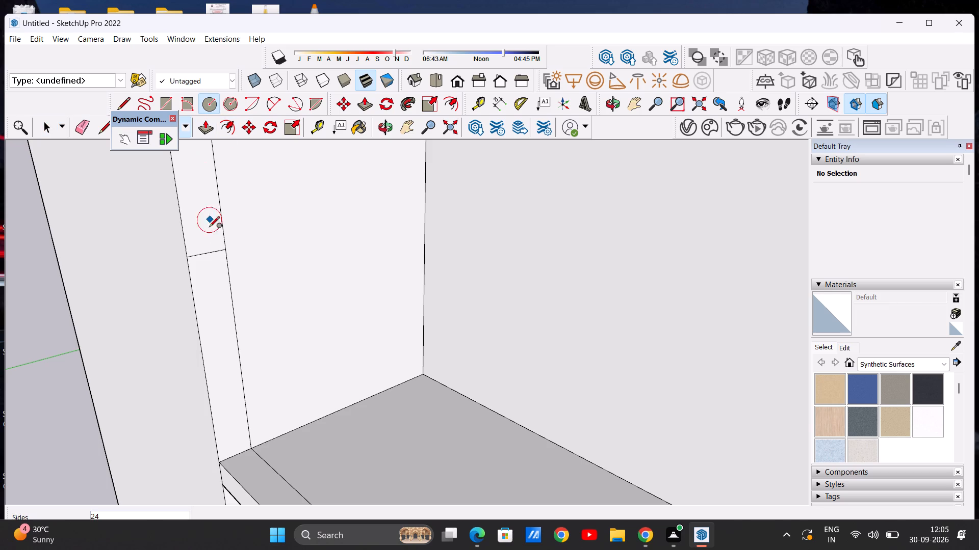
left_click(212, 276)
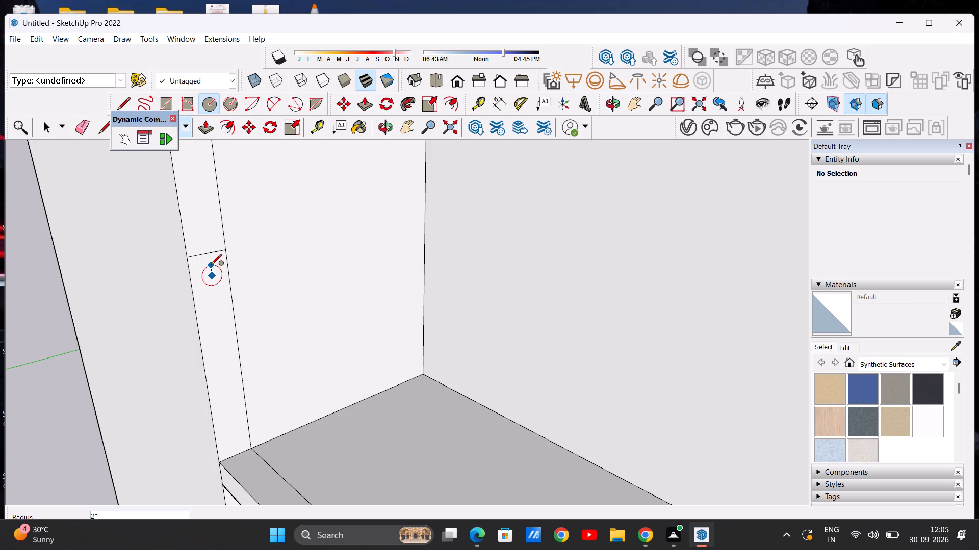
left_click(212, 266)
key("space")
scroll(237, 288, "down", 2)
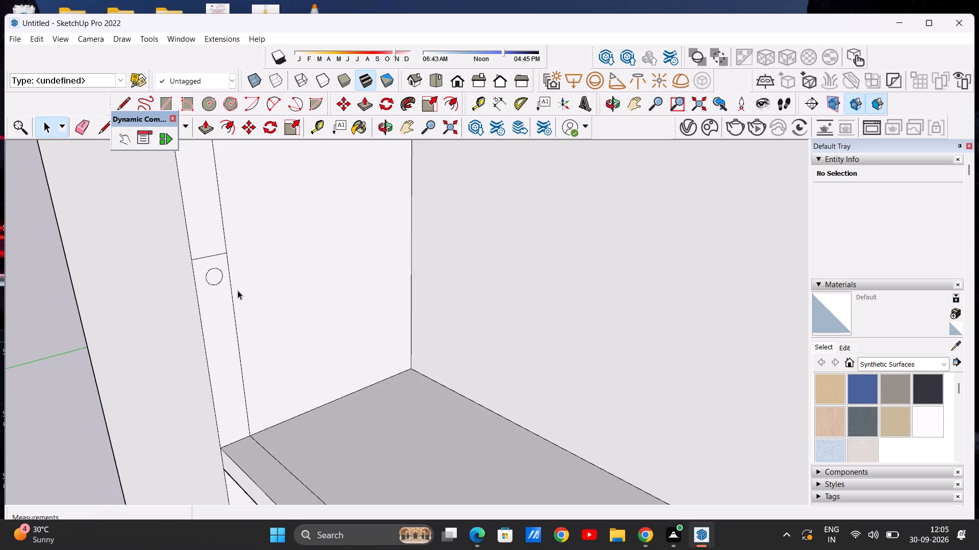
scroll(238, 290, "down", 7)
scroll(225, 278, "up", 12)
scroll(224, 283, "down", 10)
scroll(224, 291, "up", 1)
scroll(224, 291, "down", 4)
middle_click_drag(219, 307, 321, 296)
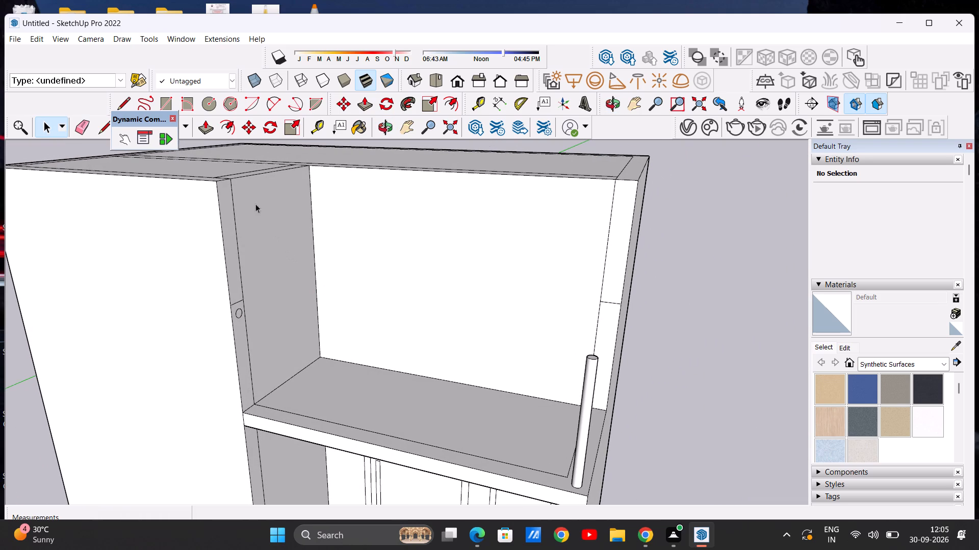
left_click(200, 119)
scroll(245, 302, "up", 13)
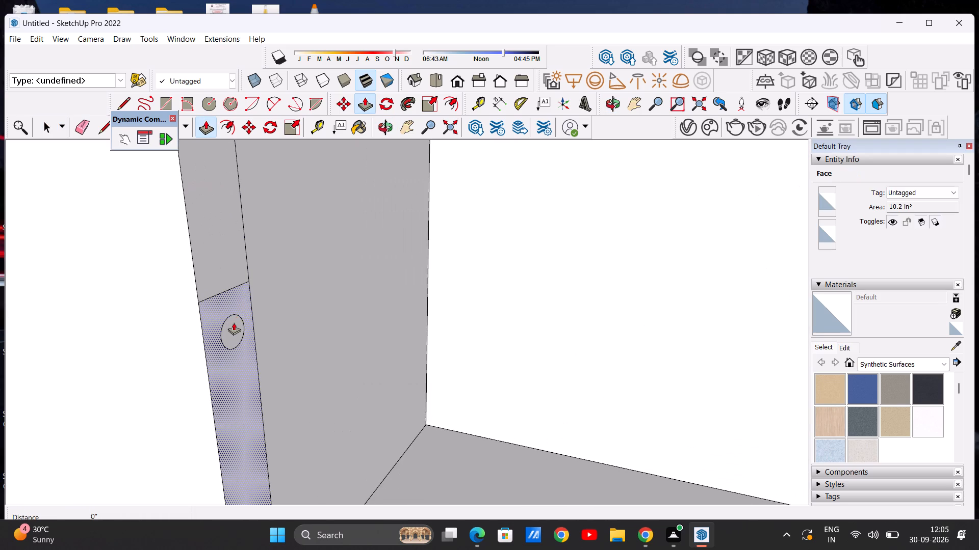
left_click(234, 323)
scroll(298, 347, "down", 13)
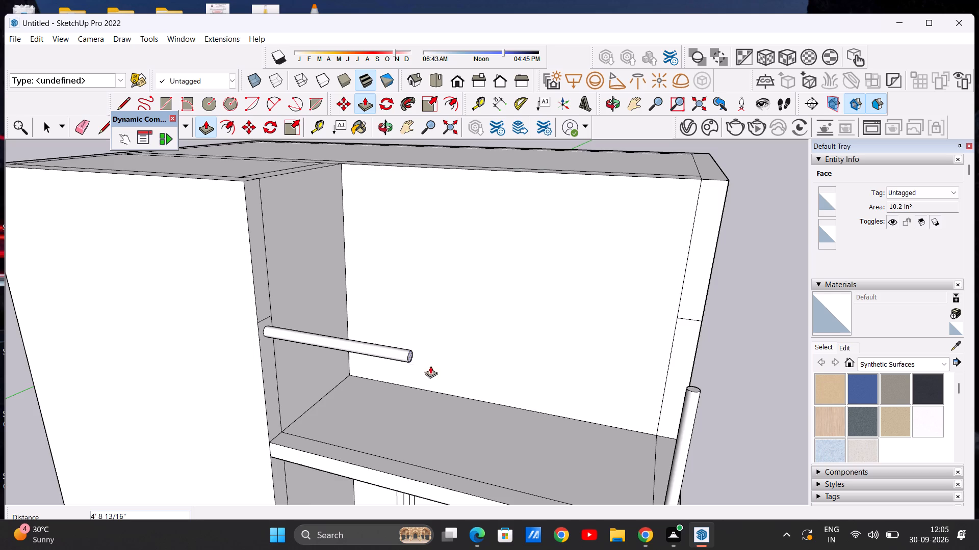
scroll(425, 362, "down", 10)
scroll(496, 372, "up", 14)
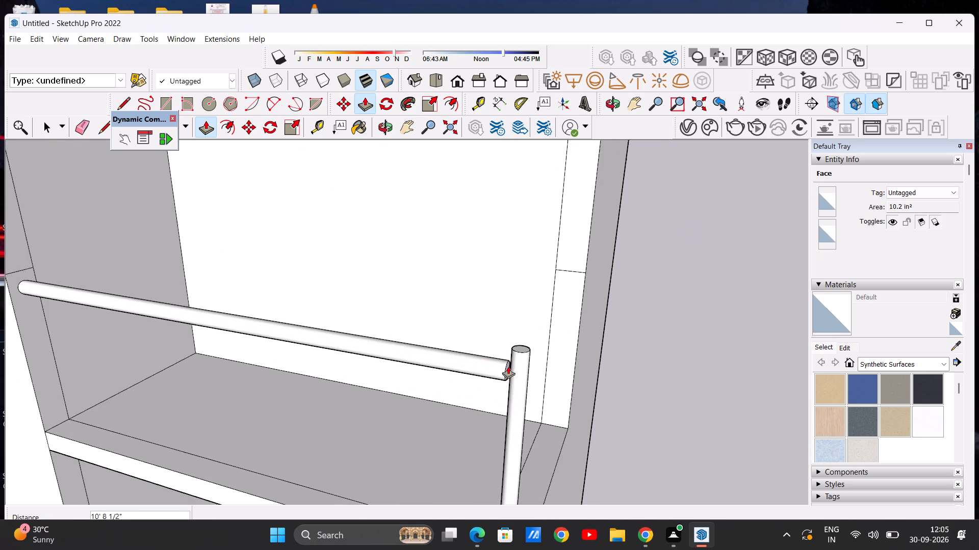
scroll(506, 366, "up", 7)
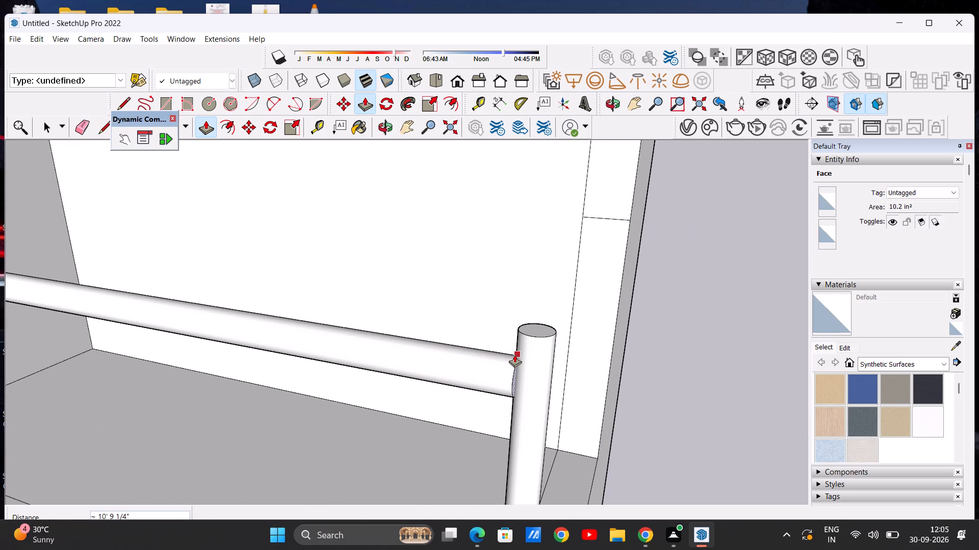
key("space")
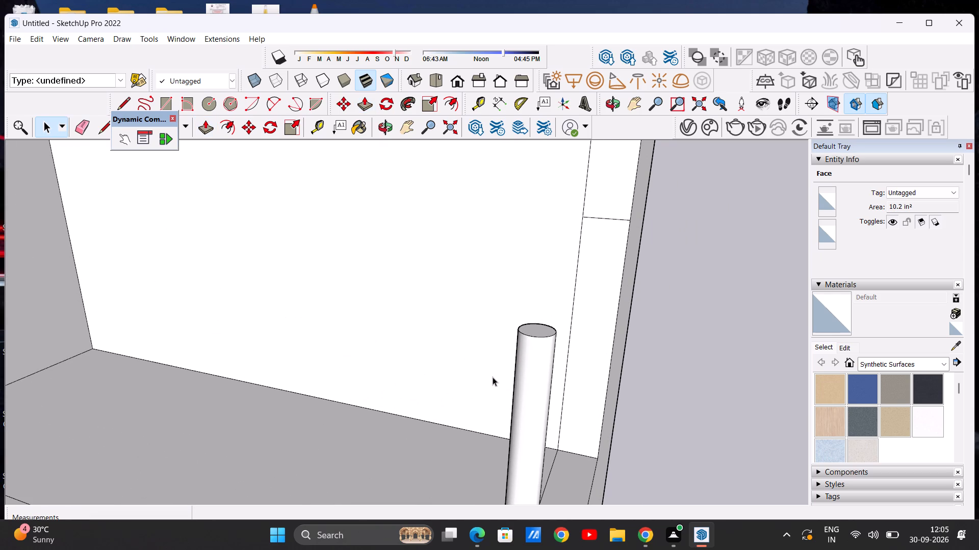
Replace the circle on the projecting wall's end face with a smaller one of about 13/16" radius, just below the marked line.
scroll(498, 377, "down", 12)
middle_click_drag(489, 360, 400, 352)
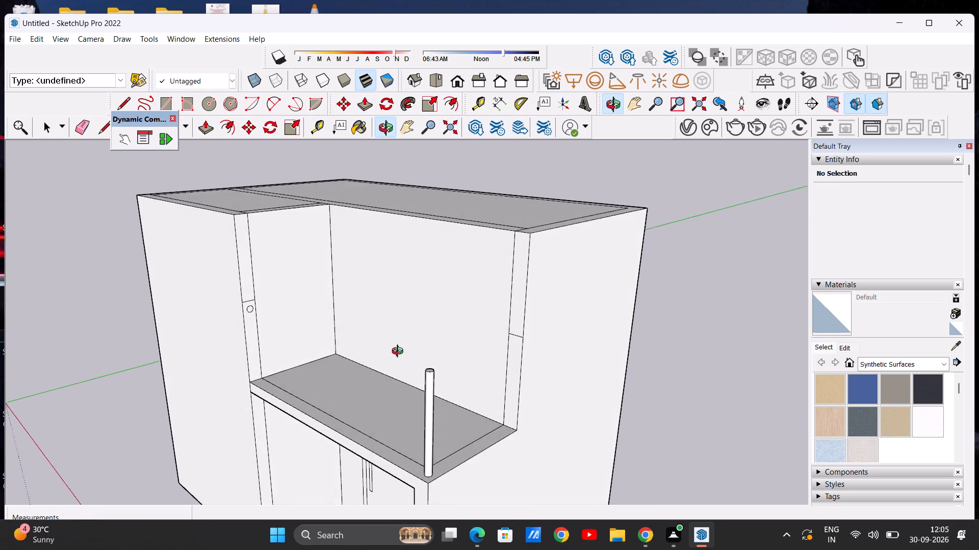
middle_click_drag(400, 352, 400, 354)
scroll(270, 289, "up", 12)
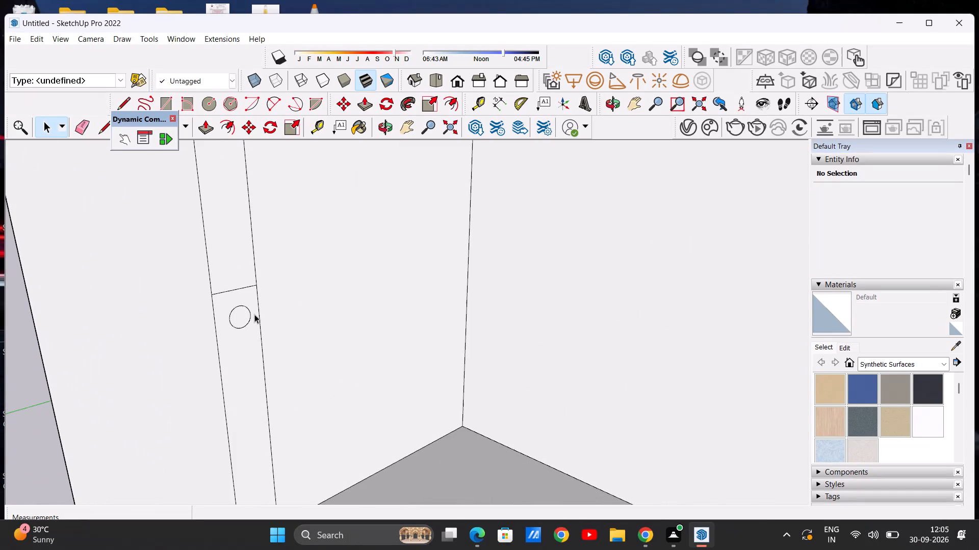
key("ctrl+z")
left_click(204, 95)
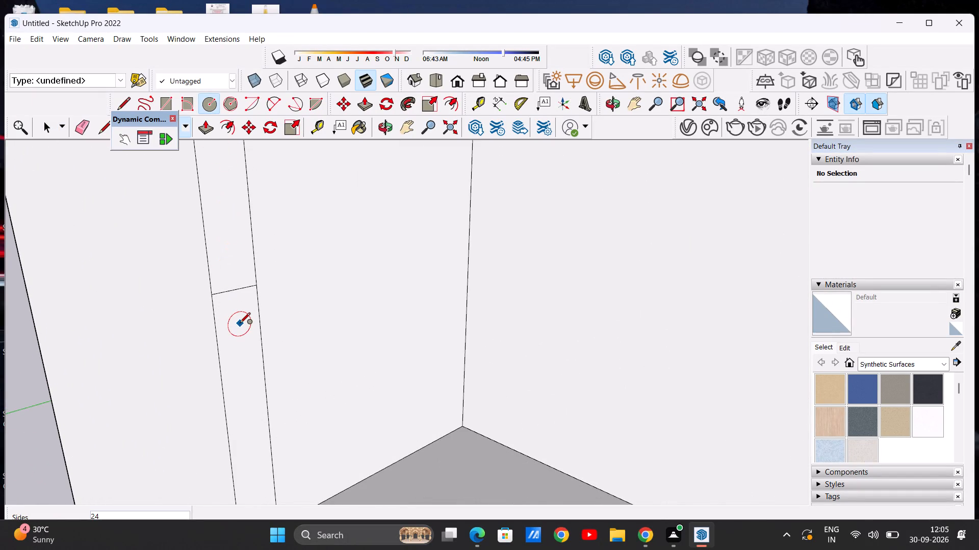
scroll(240, 324, "up", 7)
left_click(233, 298)
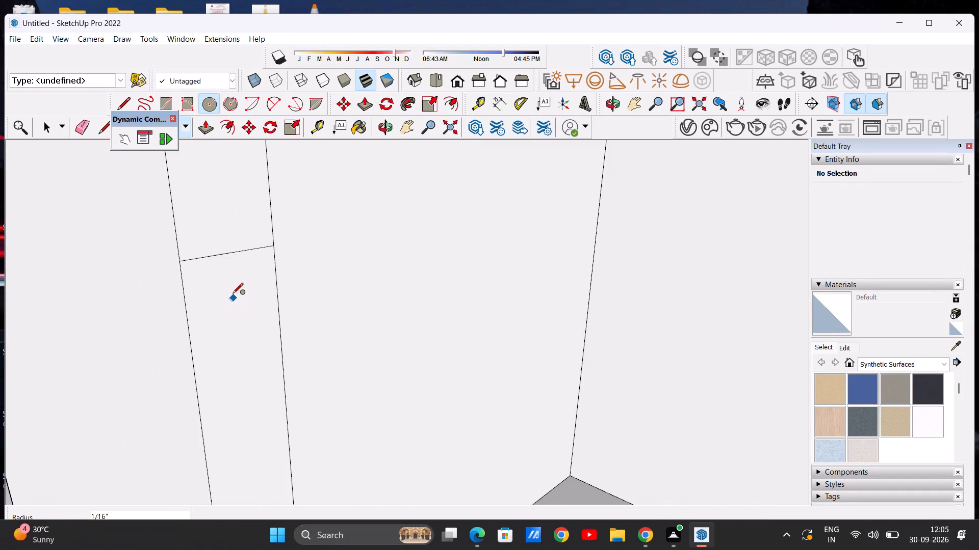
left_click(231, 288)
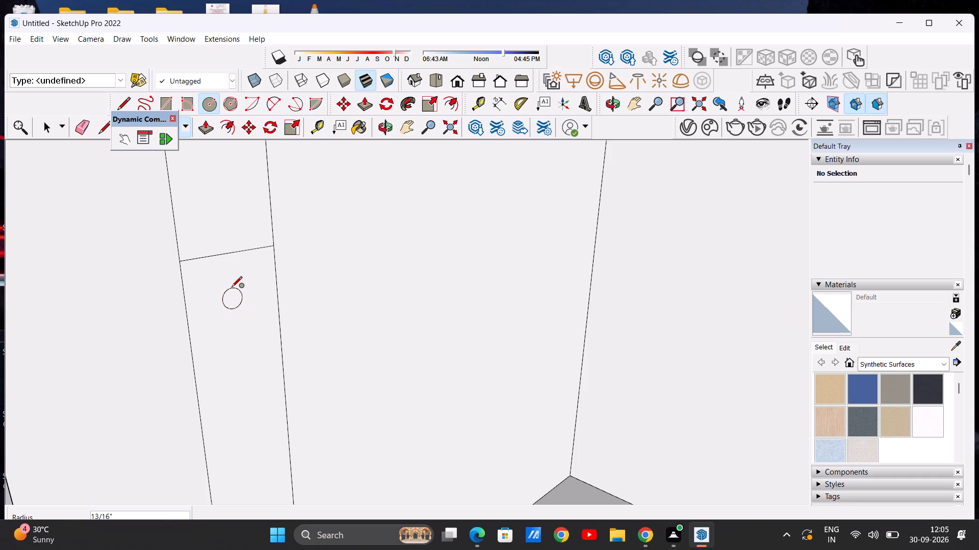
key("space")
Copy the small circle about 3' 1 9/16" straight down the wall's end face, to just above the balcony floor.
scroll(261, 351, "down", 11)
scroll(254, 335, "up", 6)
double_click(247, 321)
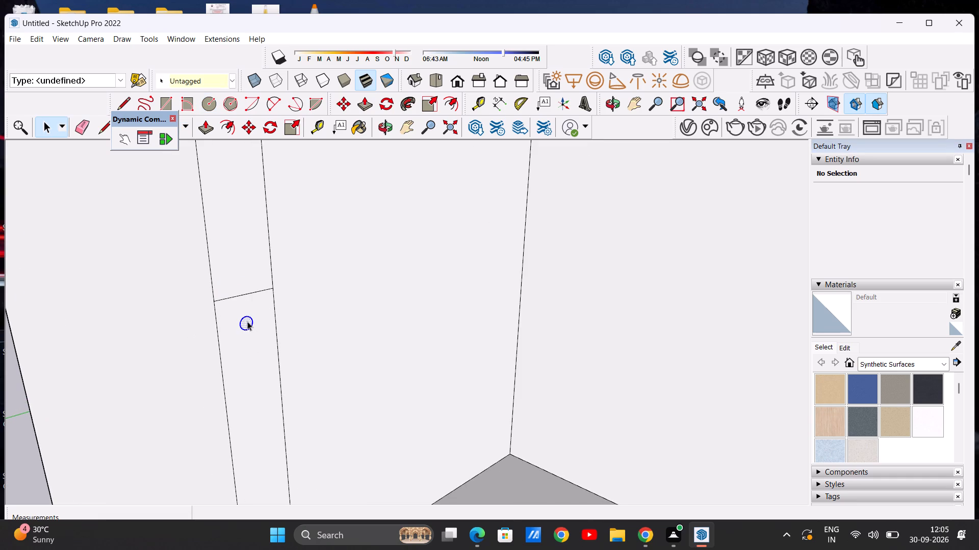
left_click(247, 128)
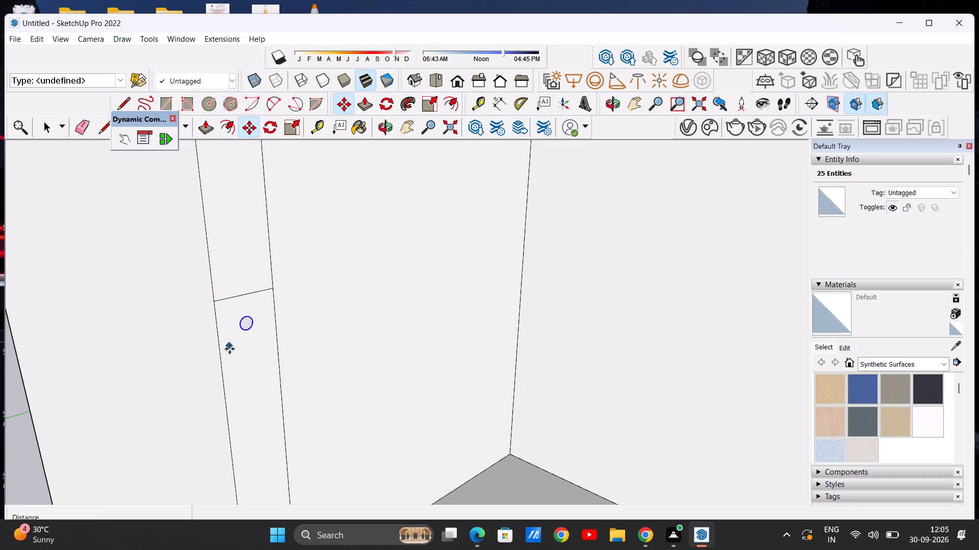
left_click(250, 331)
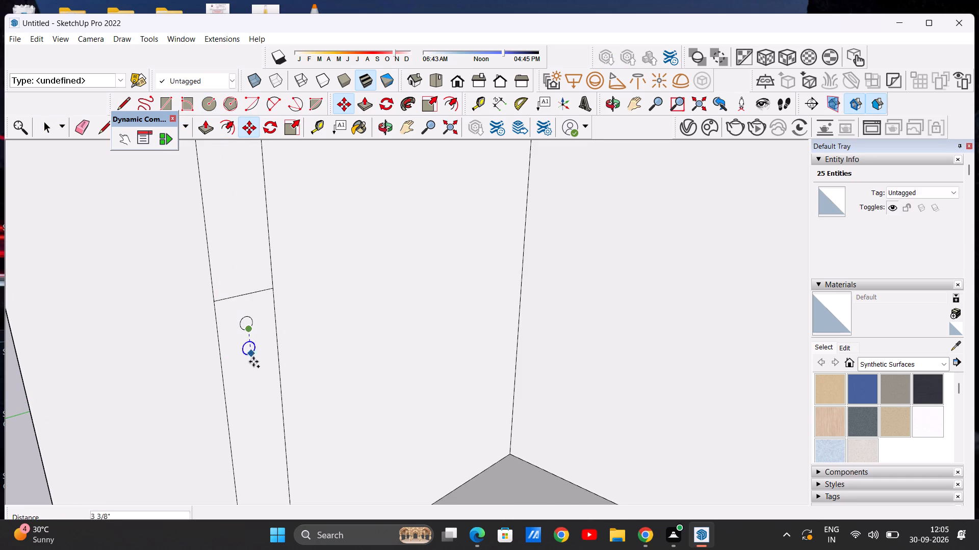
scroll(254, 361, "down", 8)
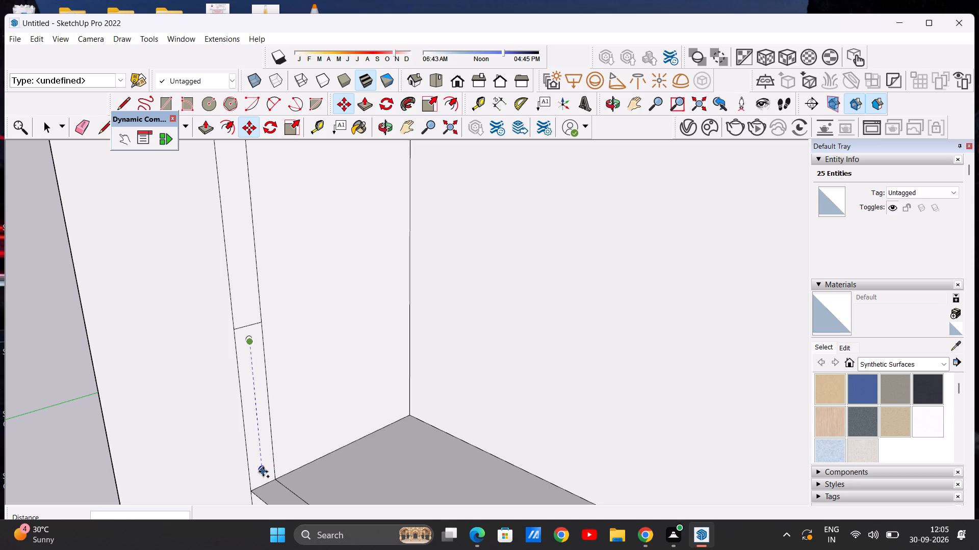
scroll(263, 471, "up", 6)
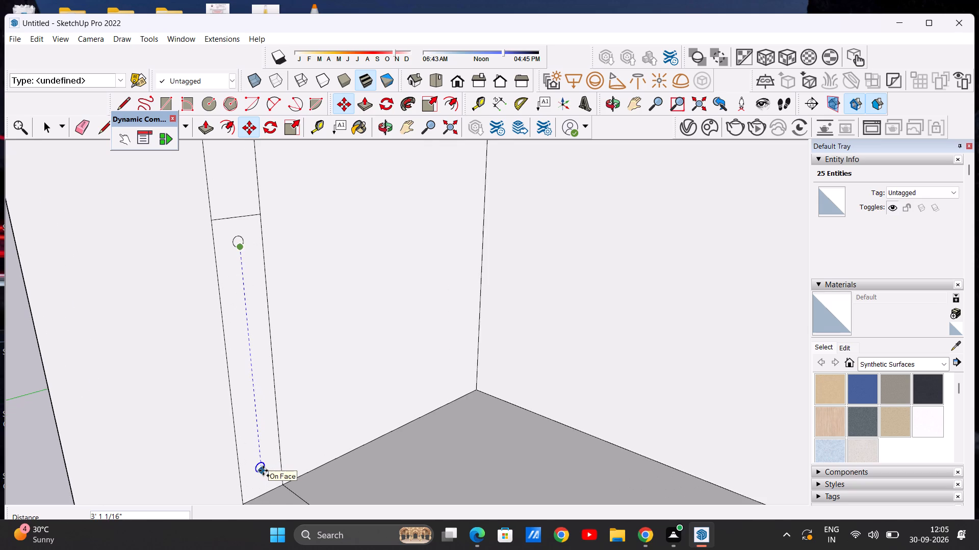
left_click(263, 474)
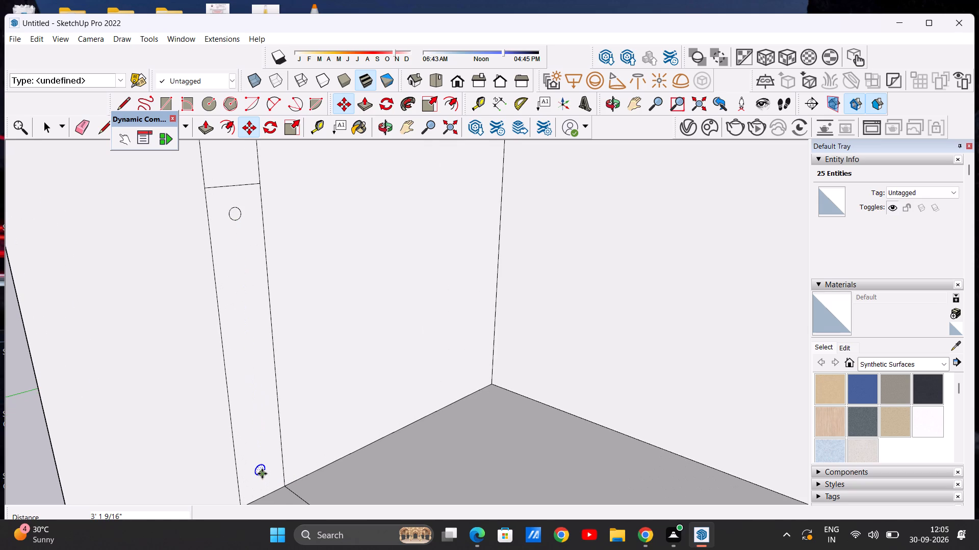
Copy the lower circle about 2' 7 7/16" up the wall's end face, placing it just below the top circle.
left_click(262, 474)
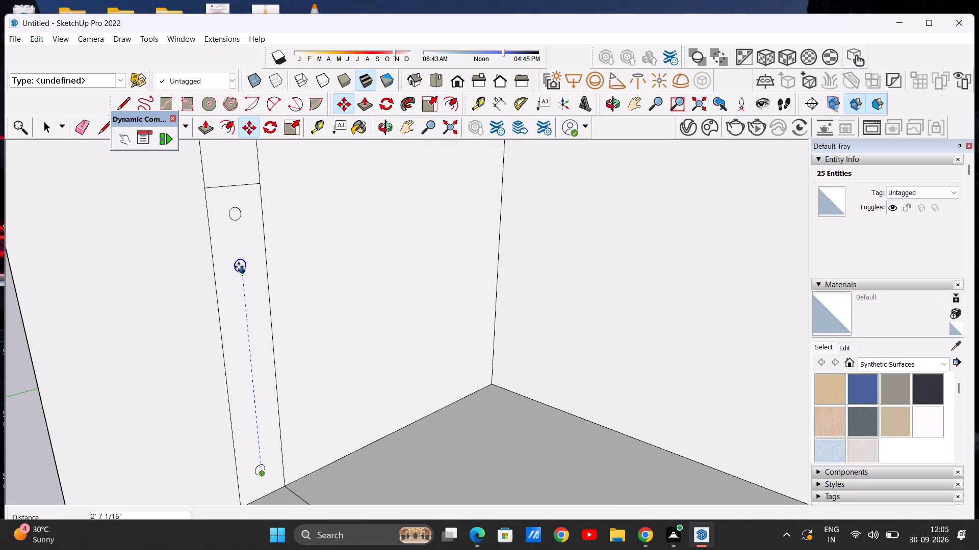
left_click(240, 267)
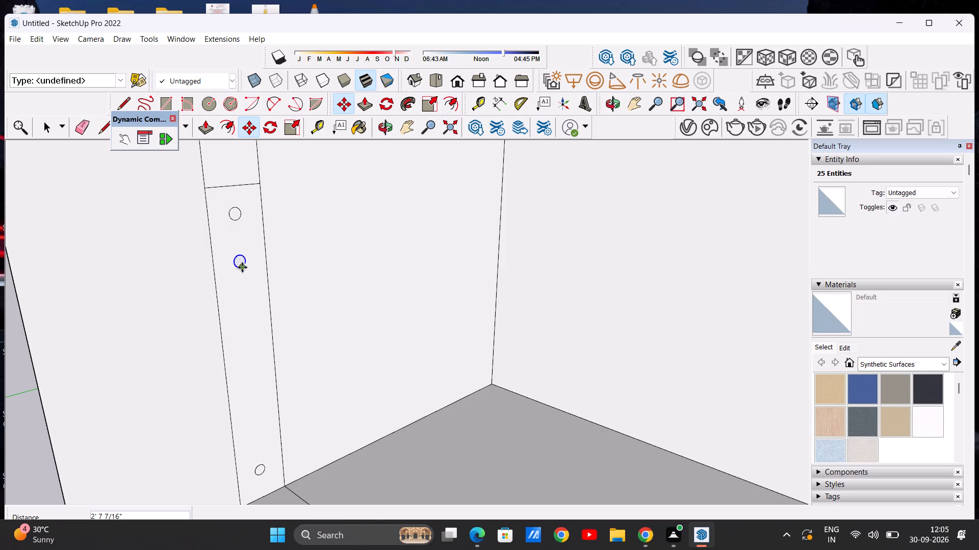
Copy the circle three more times along the projecting wall's end face, about 1' 11 3/8" down, 1' 4 13/16" up and 8 3/4" down.
left_click(242, 267)
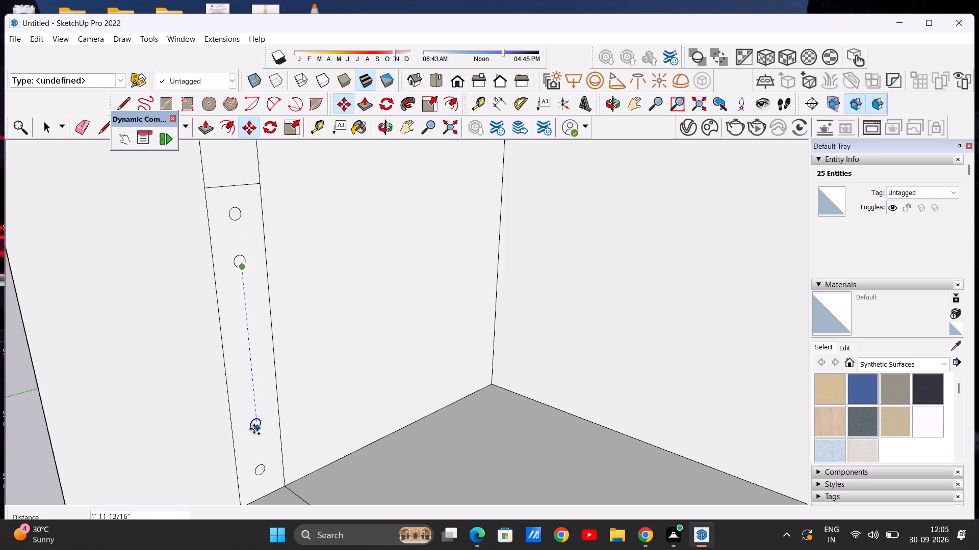
left_click(254, 426)
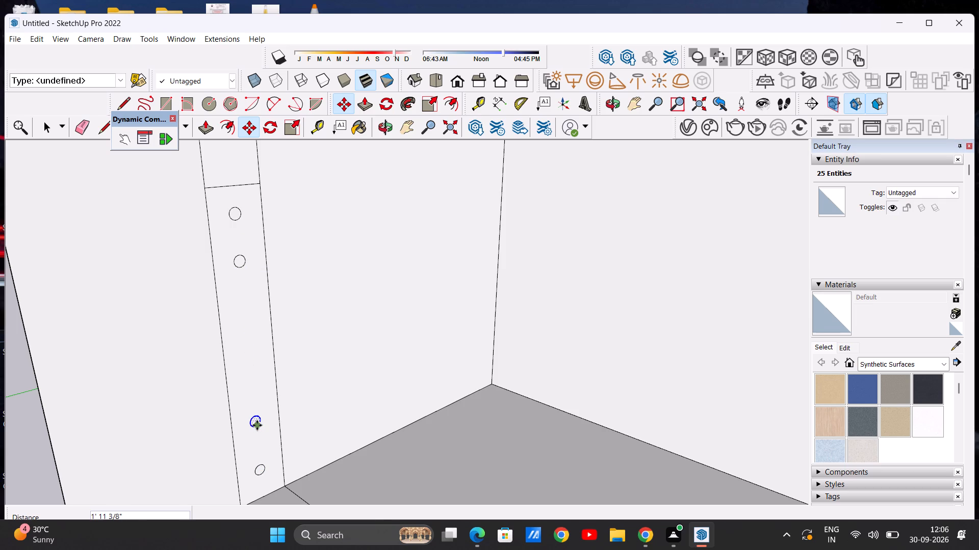
left_click(257, 425)
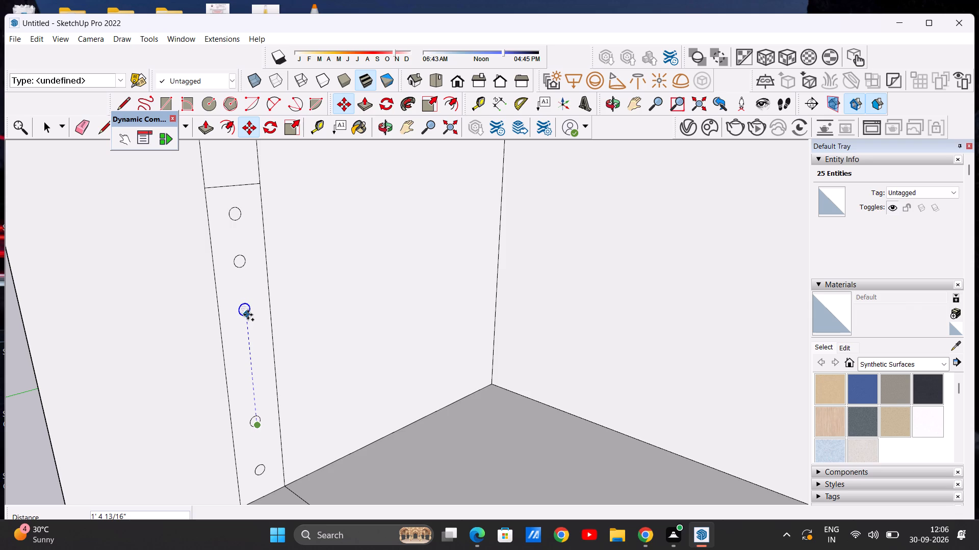
left_click(248, 315)
left_click(247, 317)
left_click(253, 374)
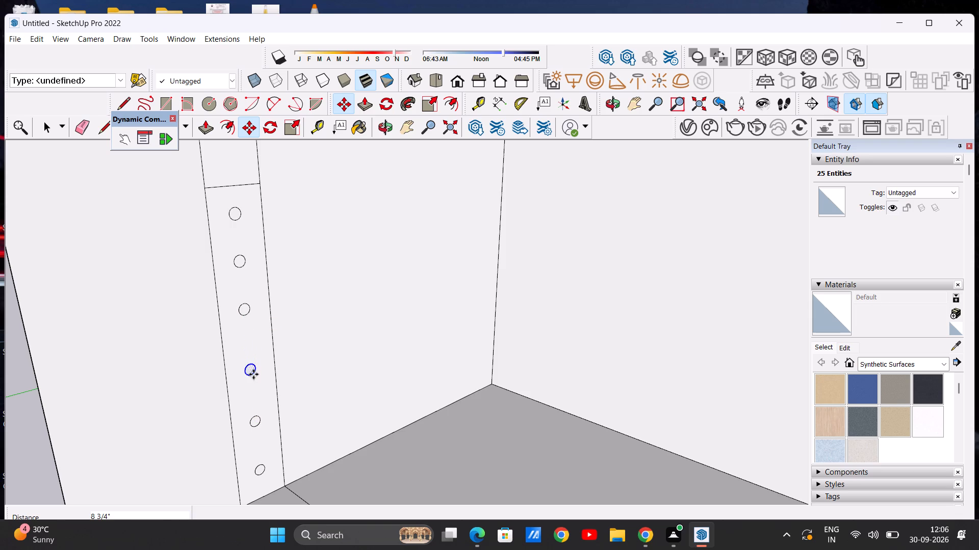
key("space")
scroll(265, 384, "down", 9)
left_click(94, 400)
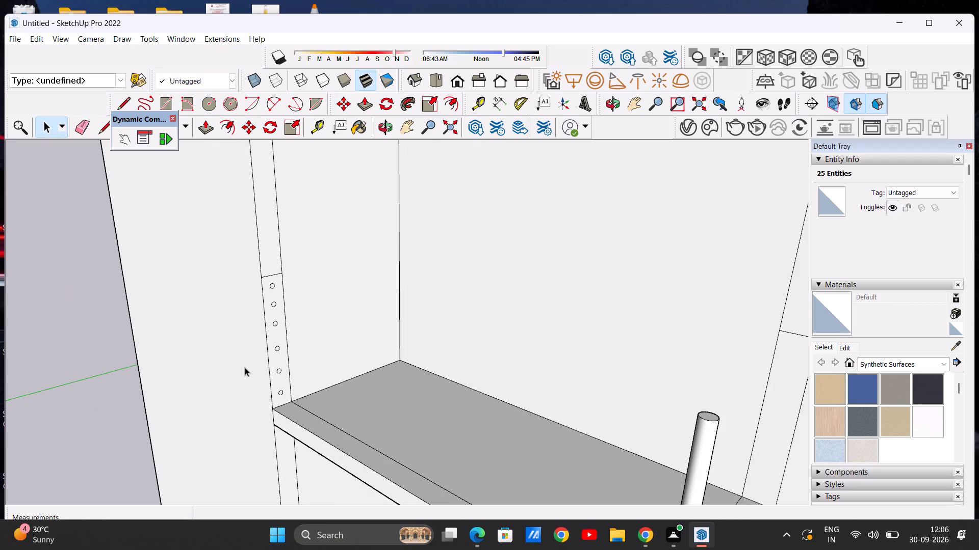
Copy the top circle about 11' 10 1/2" across the balcony onto the opposite wall's end face, just below its marked line.
scroll(245, 364, "down", 3)
middle_click_drag(213, 370, 260, 349)
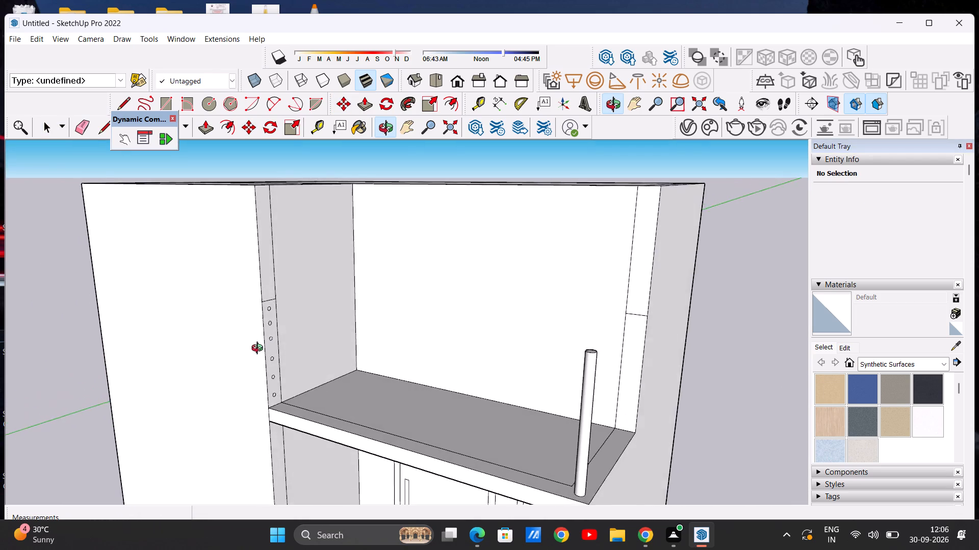
middle_click_drag(260, 349, 244, 356)
scroll(275, 304, "up", 14)
double_click(262, 315)
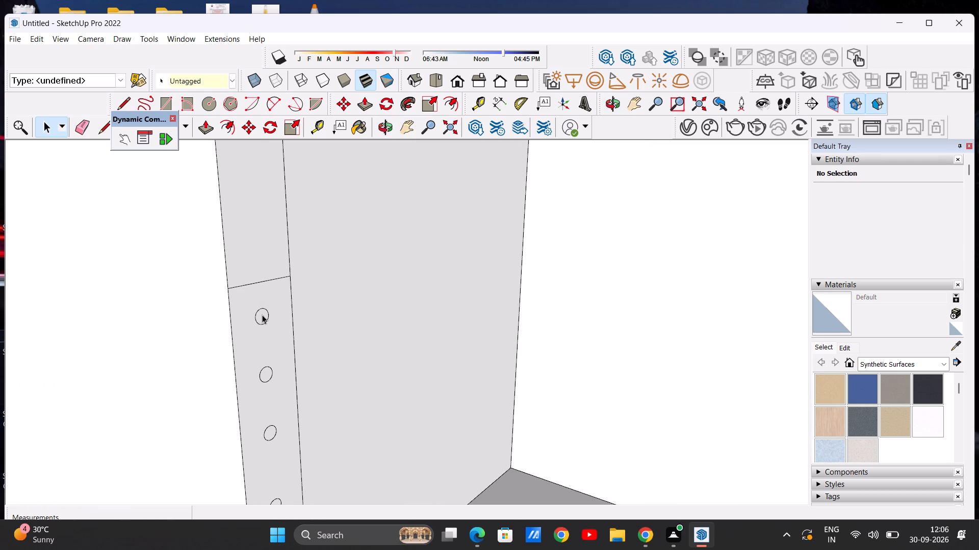
left_click(243, 128)
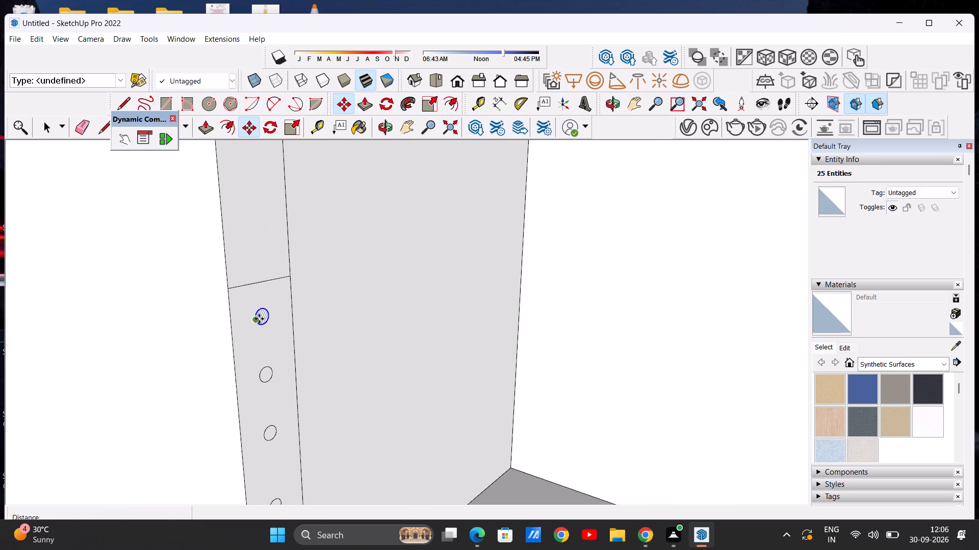
left_click(267, 320)
scroll(338, 315, "down", 3)
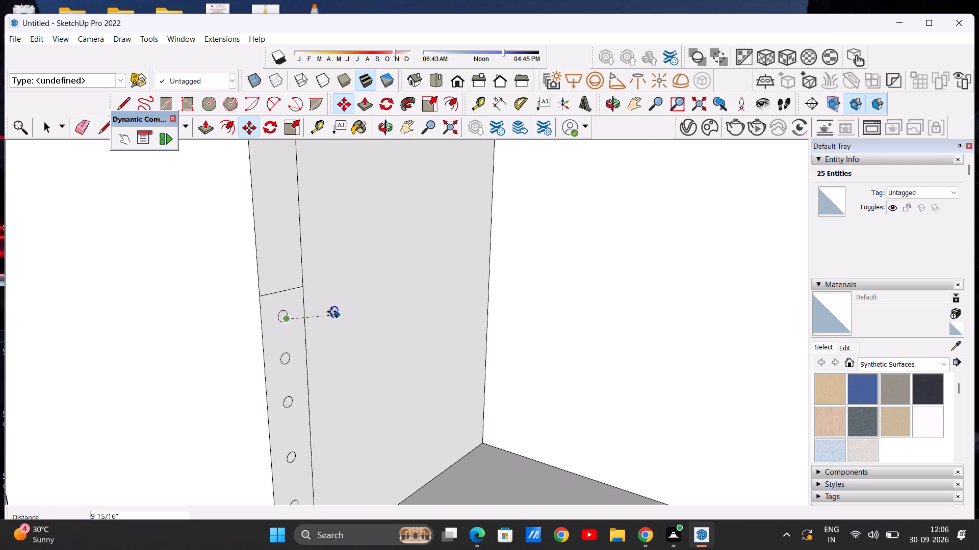
scroll(331, 312, "down", 8)
scroll(502, 313, "down", 12)
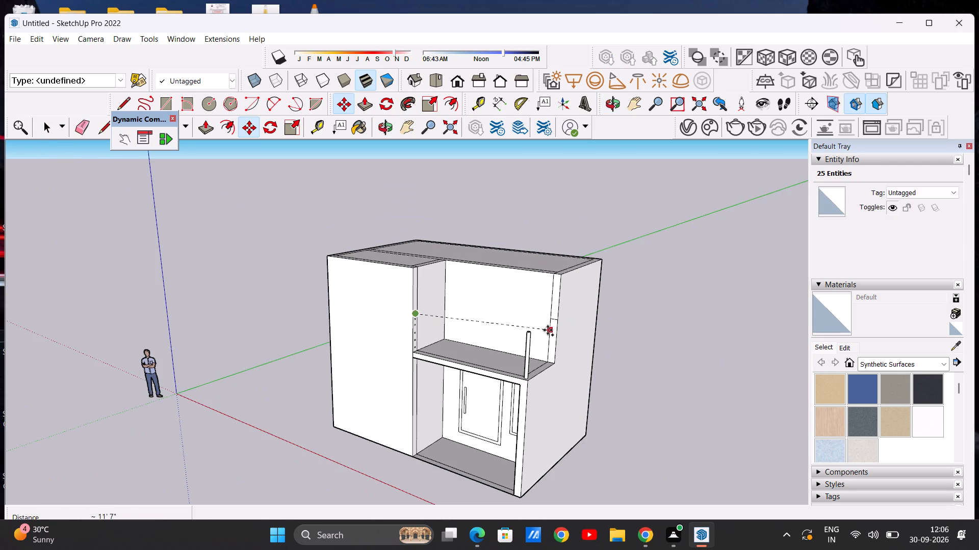
scroll(548, 330, "up", 7)
scroll(566, 316, "up", 20)
scroll(566, 316, "up", 5)
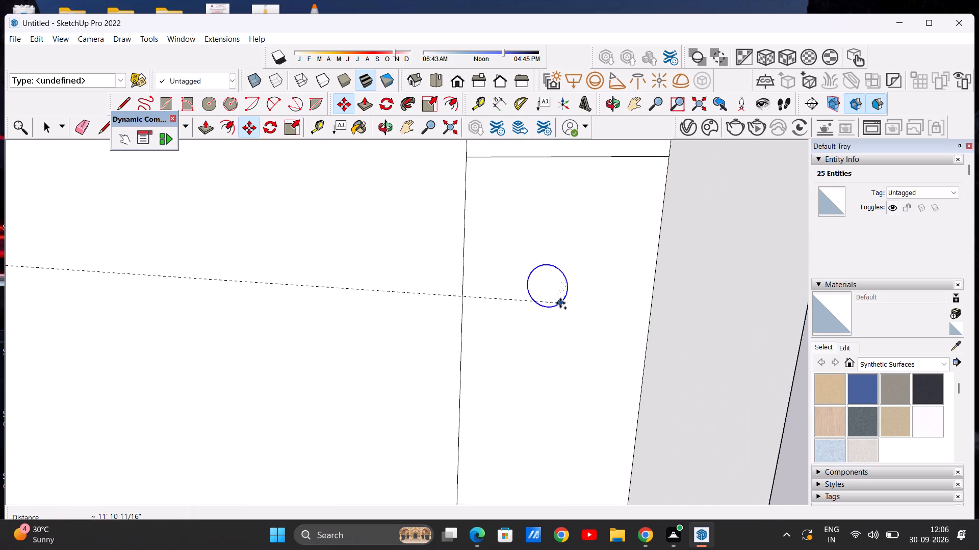
scroll(556, 314, "down", 5)
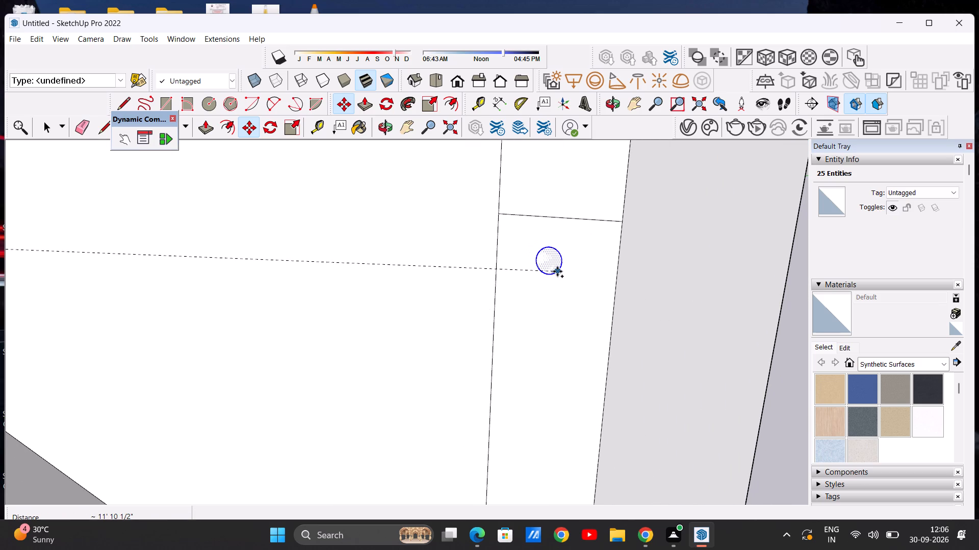
left_click(557, 271)
key("space")
scroll(477, 309, "down", 14)
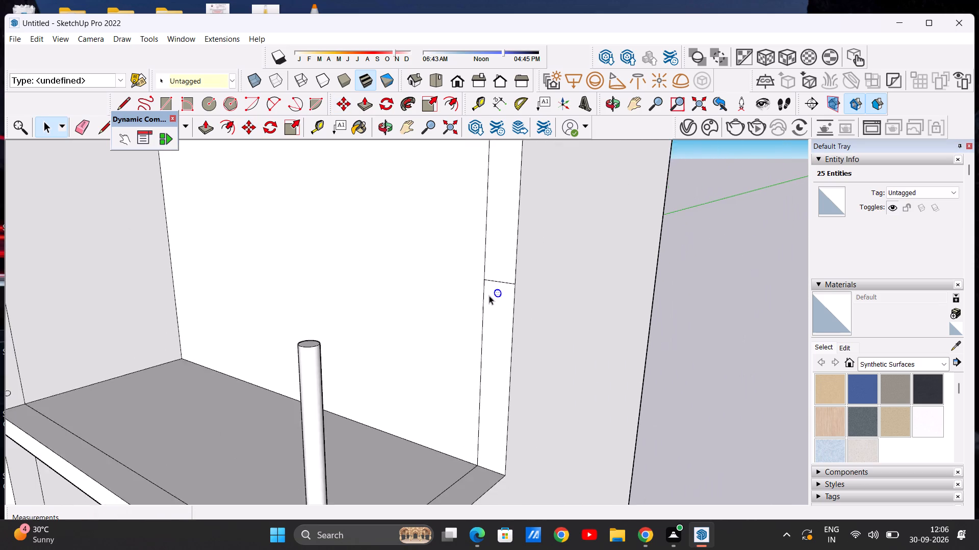
scroll(489, 295, "down", 5)
scroll(501, 308, "up", 6)
left_click(690, 258)
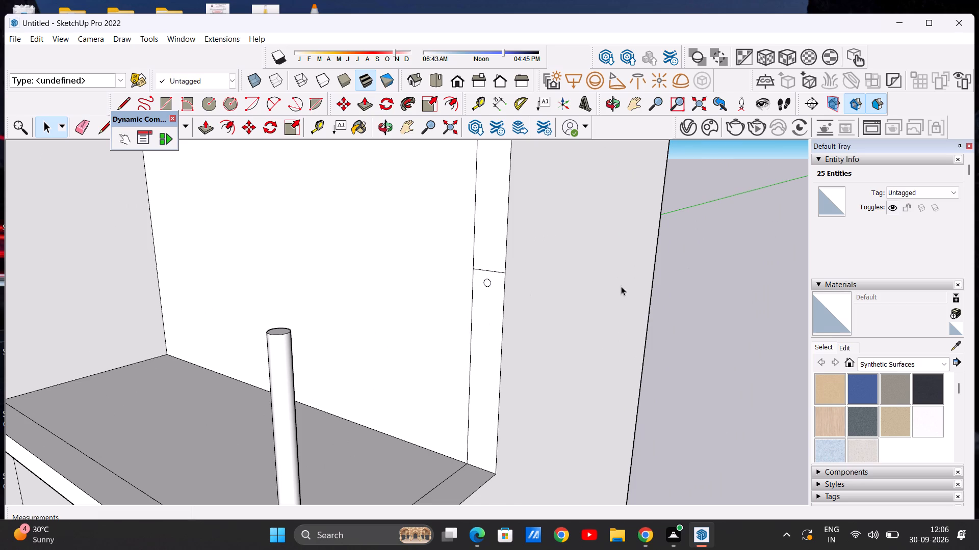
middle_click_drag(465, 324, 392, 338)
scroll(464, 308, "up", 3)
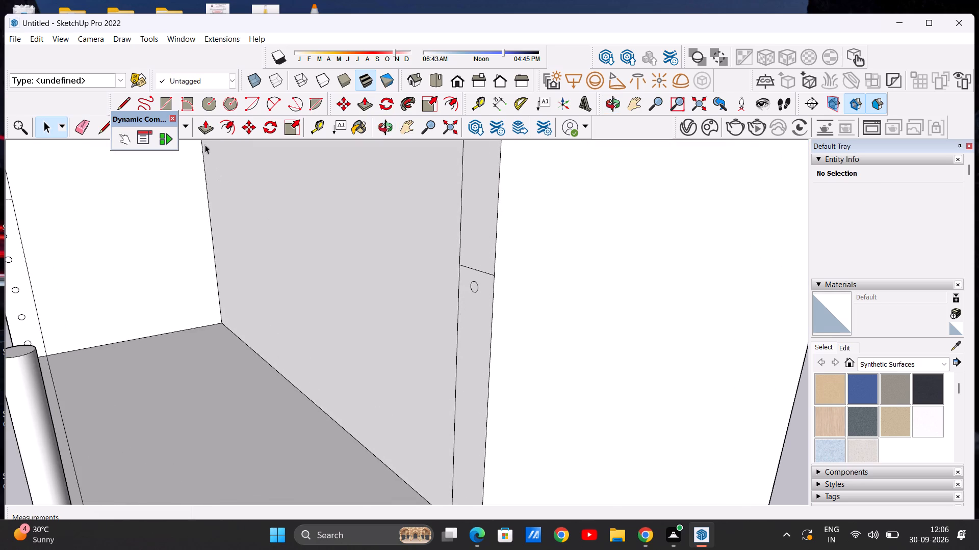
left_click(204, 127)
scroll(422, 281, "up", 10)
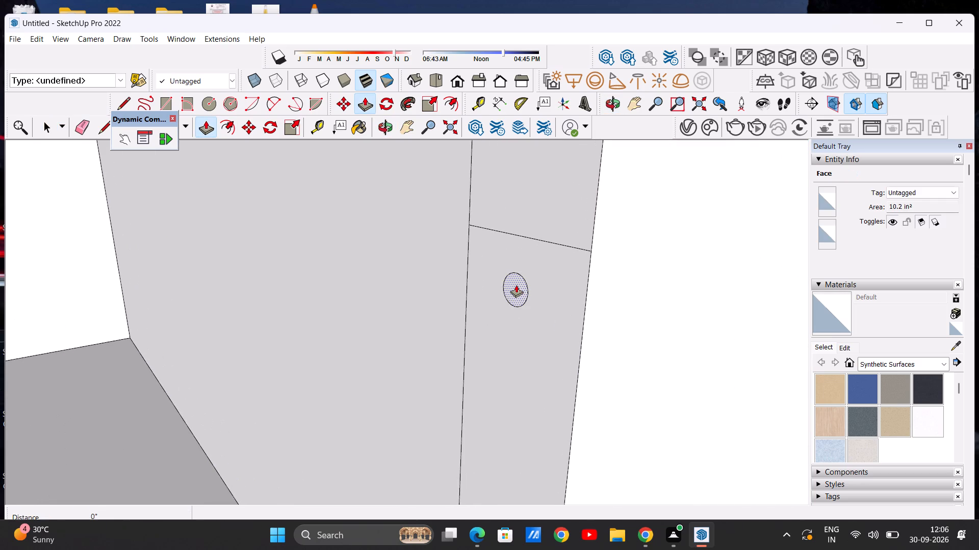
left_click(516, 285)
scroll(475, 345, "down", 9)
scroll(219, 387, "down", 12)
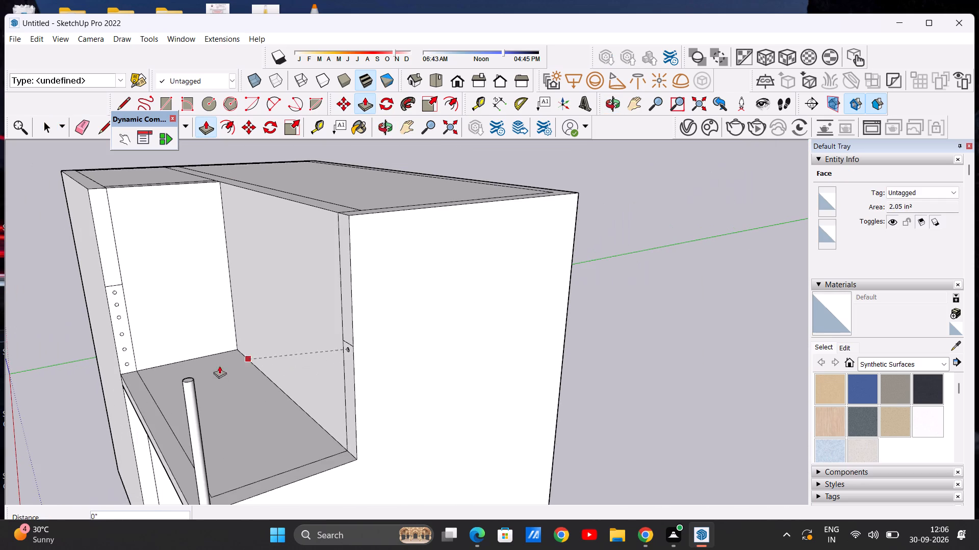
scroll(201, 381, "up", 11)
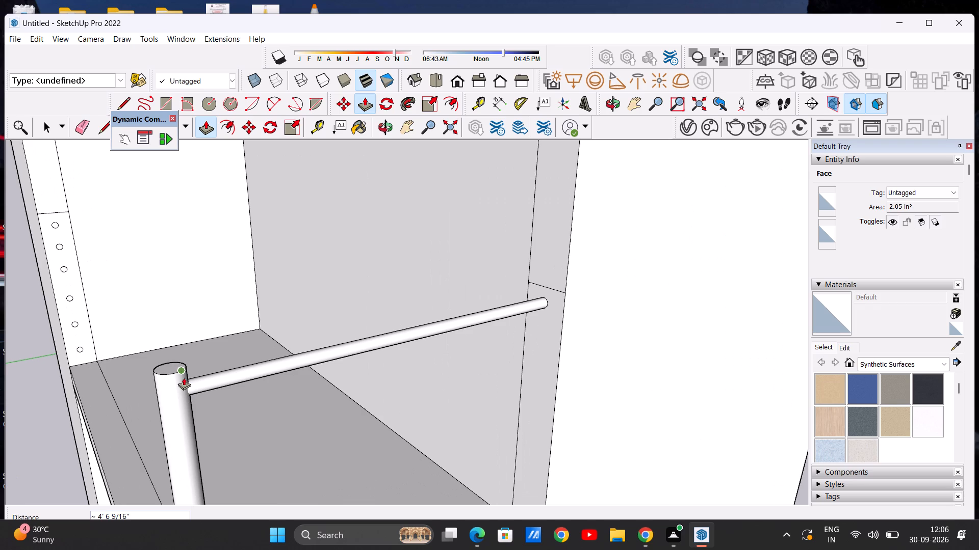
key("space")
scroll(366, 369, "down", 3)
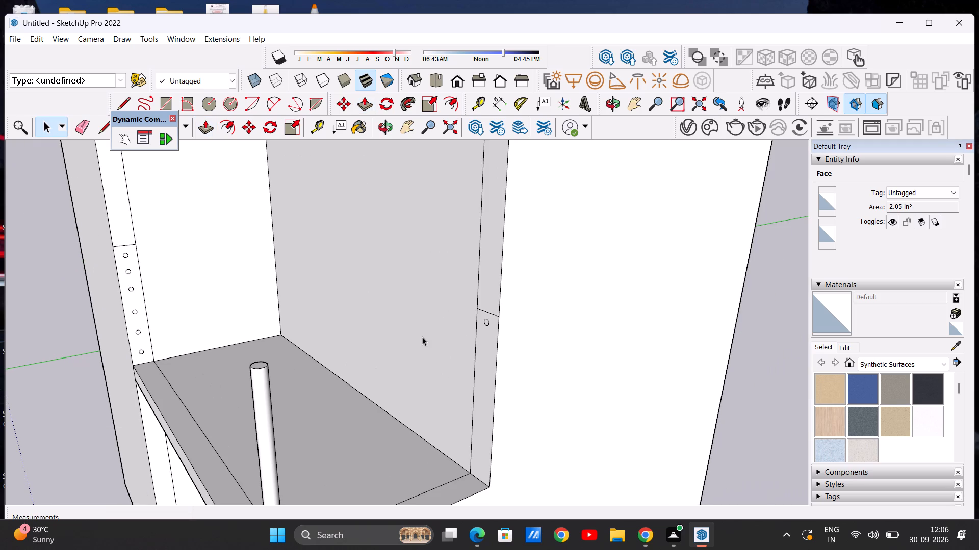
Copy the circle on the opposite wall's end face about 2' 10 15/16" straight down, to just above the balcony floor.
scroll(470, 387, "up", 4)
middle_click_drag(496, 358, 574, 348)
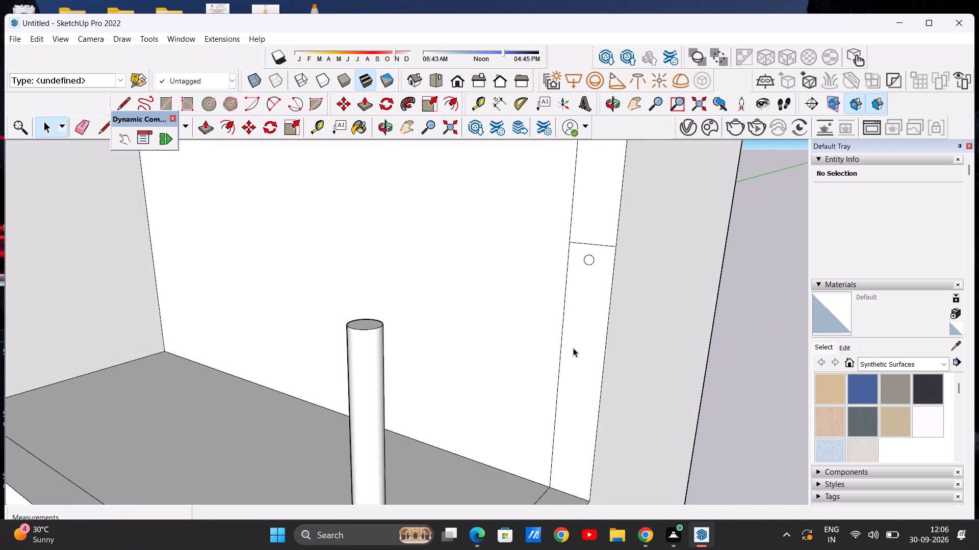
scroll(501, 338, "down", 6)
scroll(543, 318, "up", 6)
double_click(552, 279)
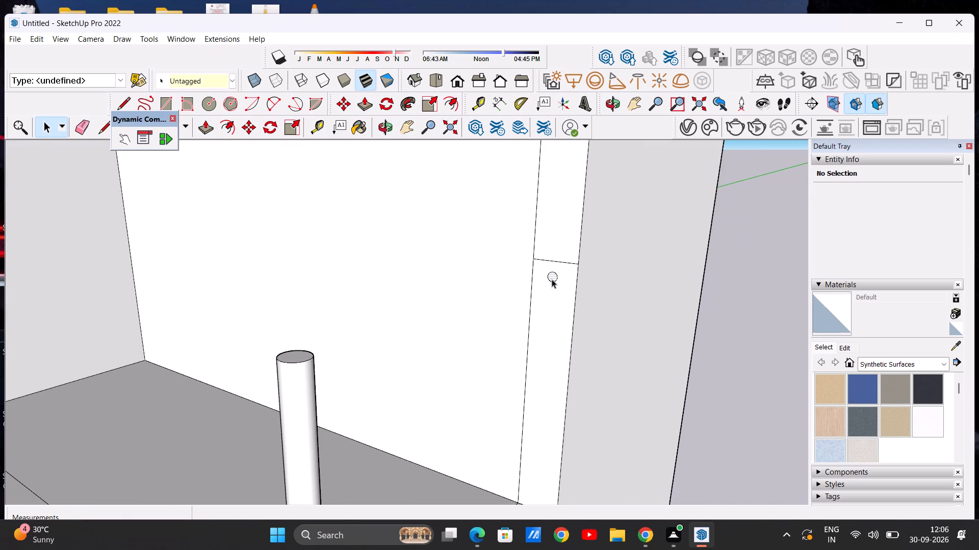
scroll(497, 309, "down", 6)
scroll(558, 392, "up", 6)
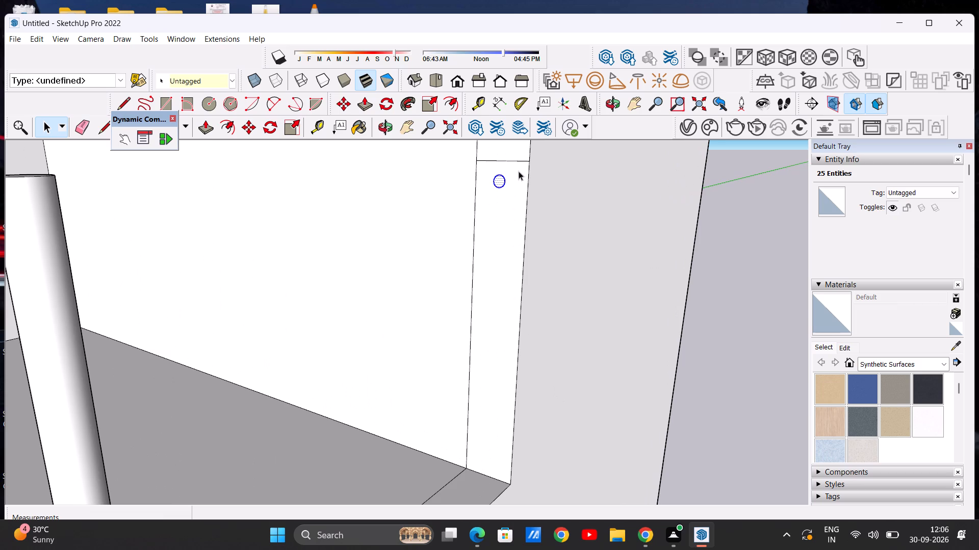
scroll(522, 166, "up", 4)
left_click(248, 128)
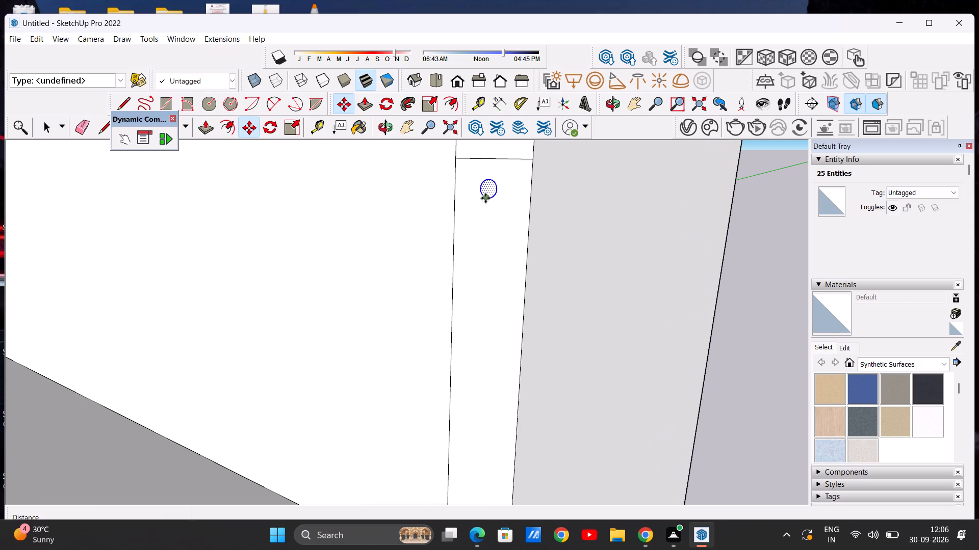
left_click(491, 198)
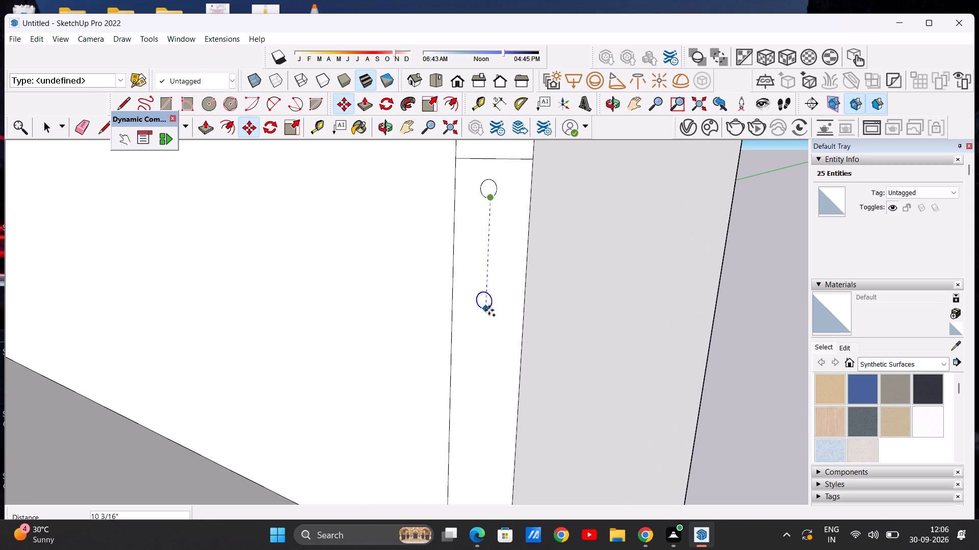
scroll(489, 311, "down", 8)
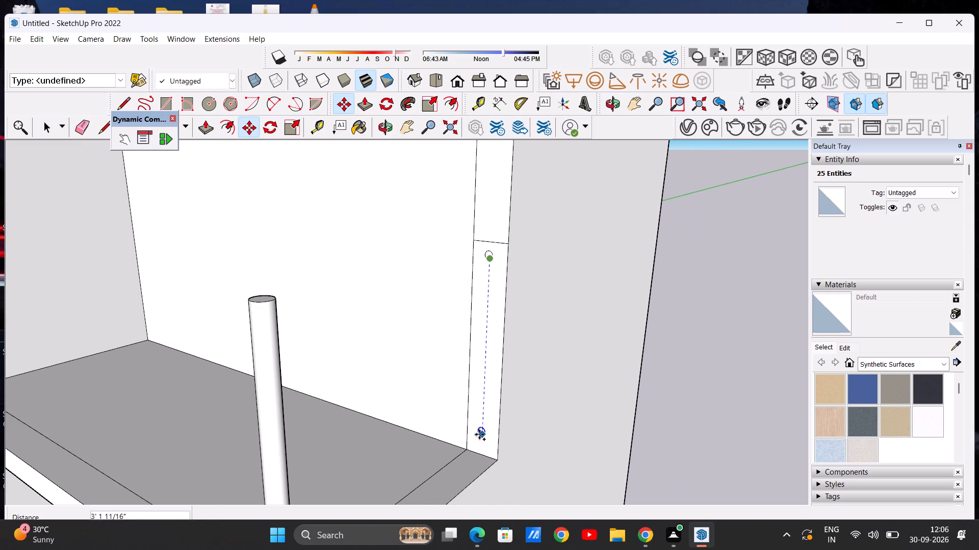
left_click(478, 423)
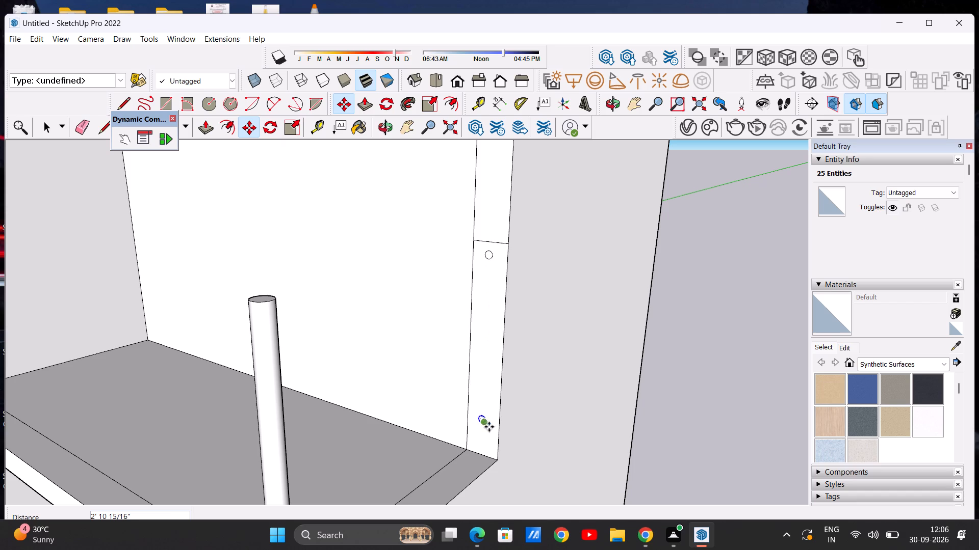
Add three circle copies between those two on the opposite wall's end face, about 2' 3 5/8" up, 1' 7 3/8" down and 10 1/2" up.
left_click(486, 426)
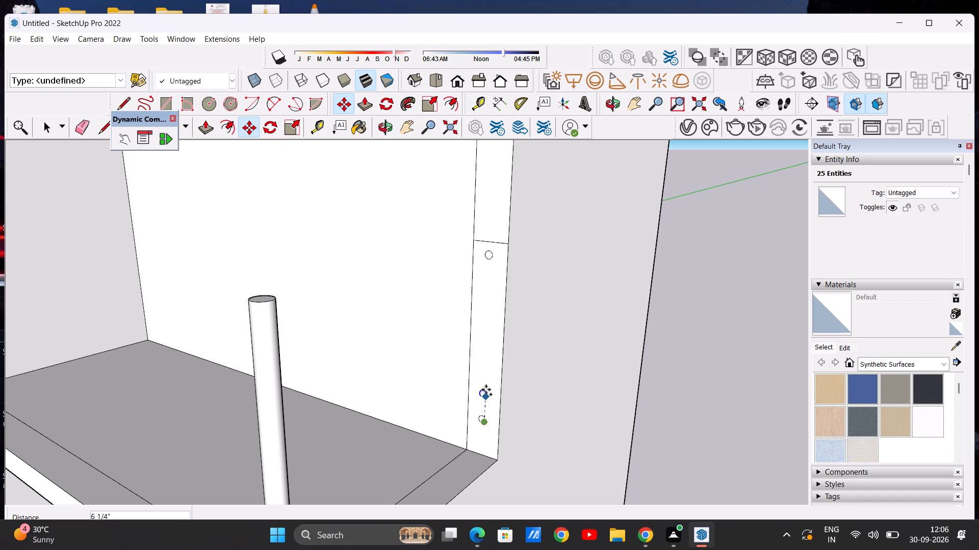
left_click(487, 295)
left_click(486, 297)
left_click(483, 387)
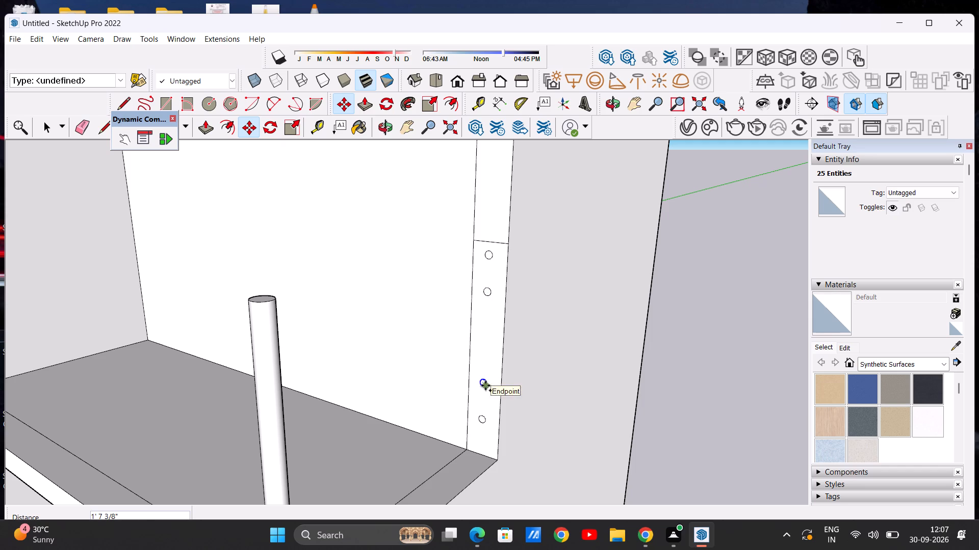
left_click(485, 386)
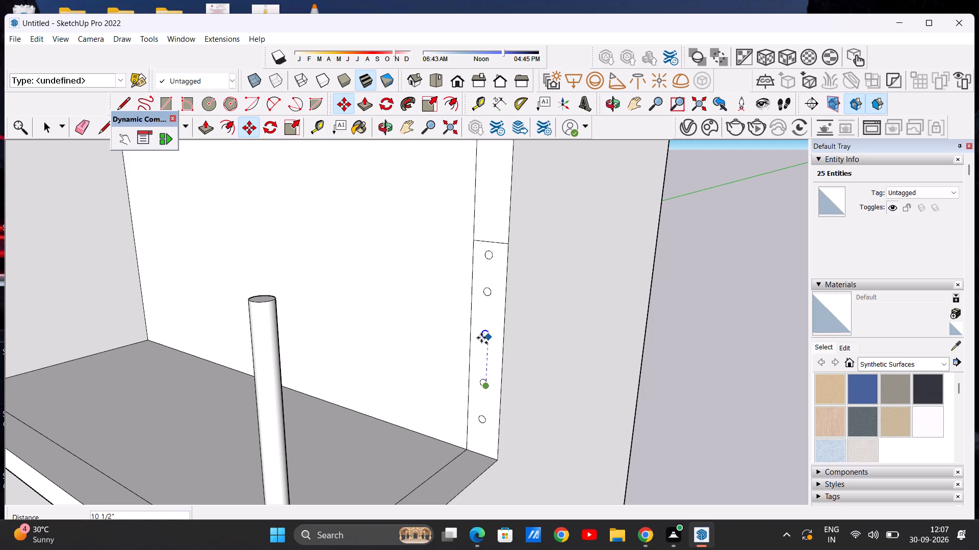
left_click(481, 338)
key("space")
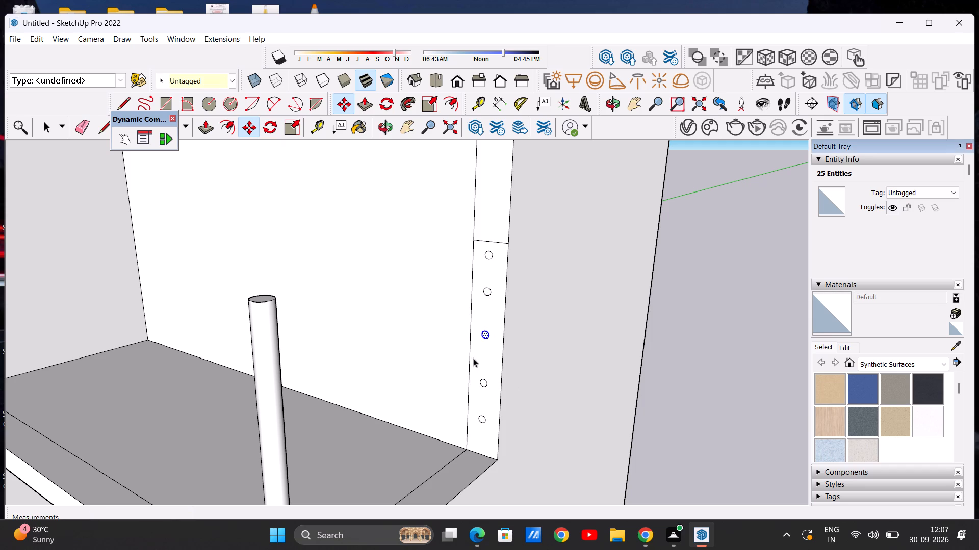
scroll(457, 378, "down", 5)
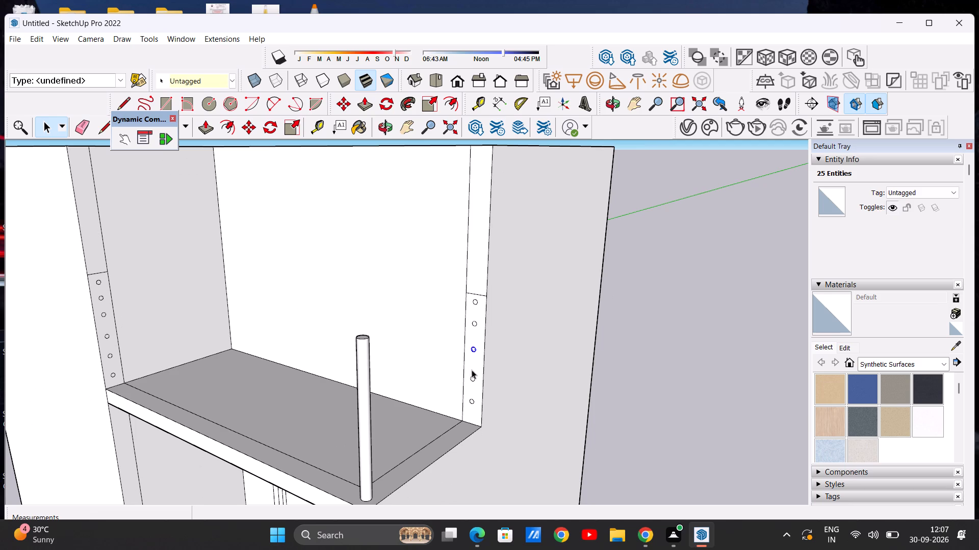
scroll(476, 355, "up", 2)
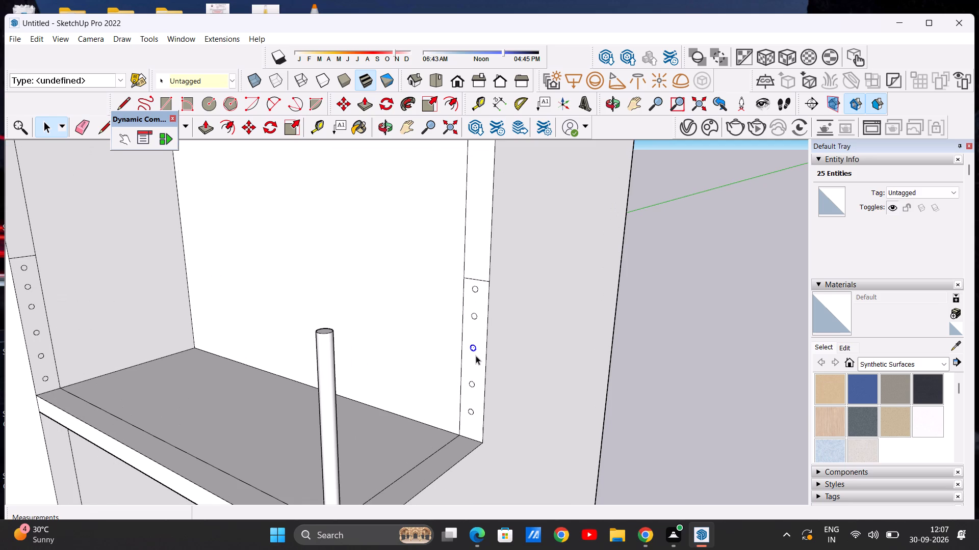
key("space")
left_click(687, 317)
Move the lowest circle on the opposite wall's end face about 3 9/16" straight down, closer to the balcony floor.
scroll(477, 319, "up", 8)
scroll(472, 360, "down", 5)
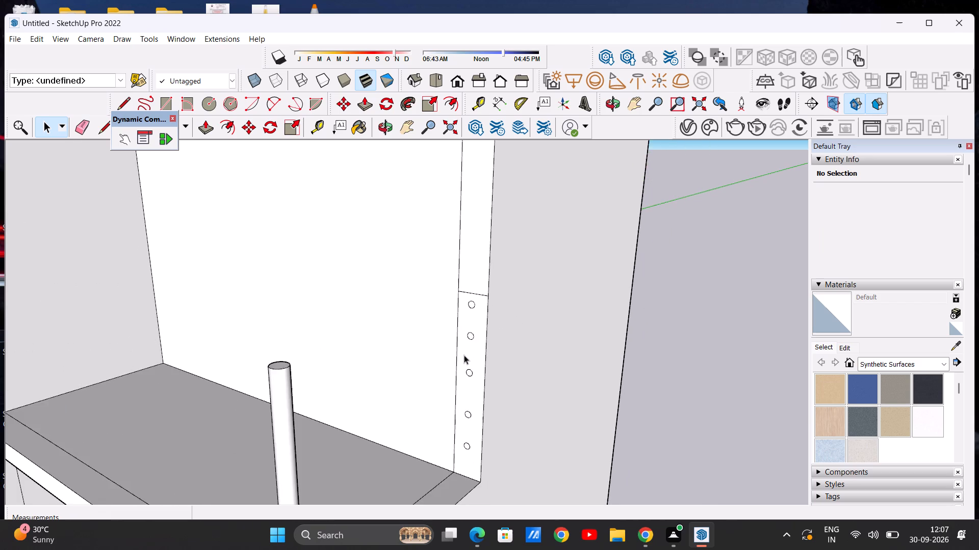
scroll(464, 355, "down", 9)
scroll(473, 422, "up", 12)
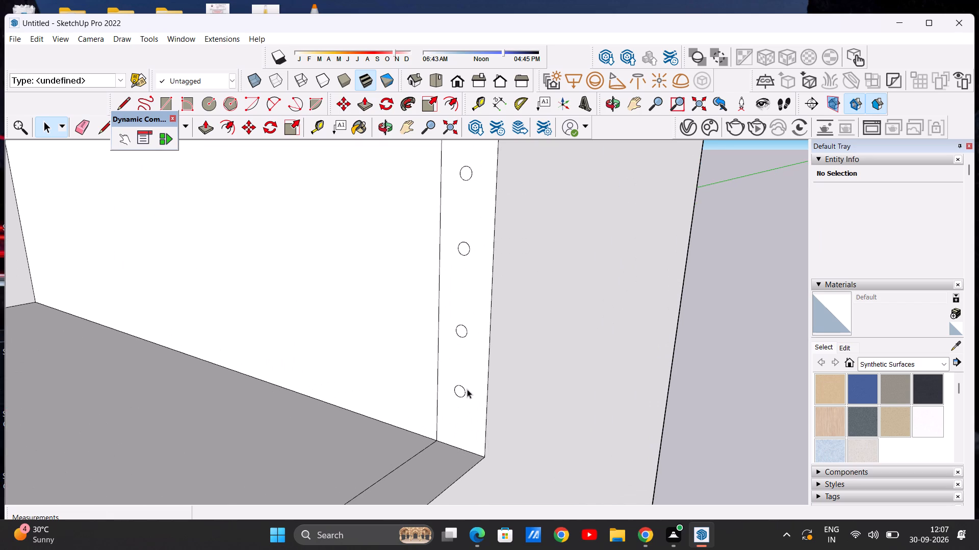
double_click(462, 391)
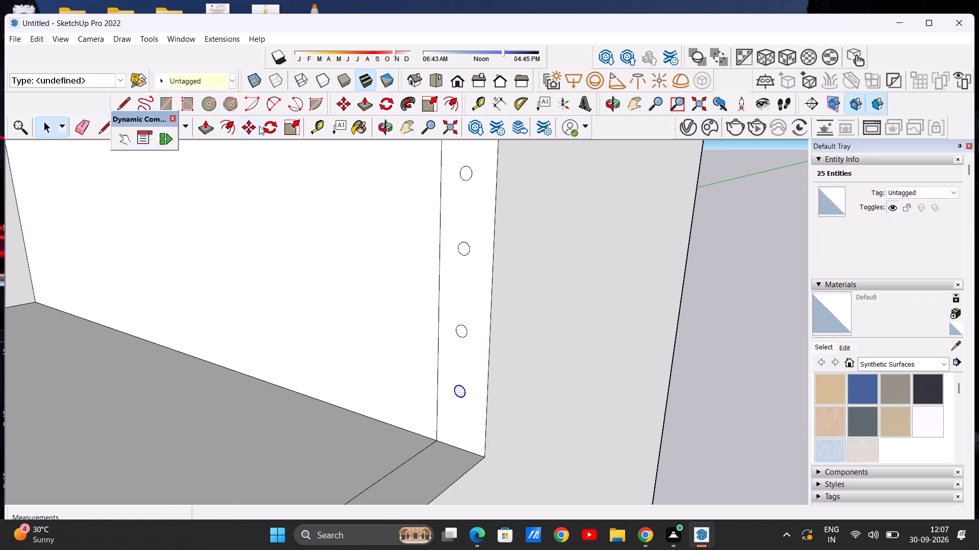
left_click(243, 125)
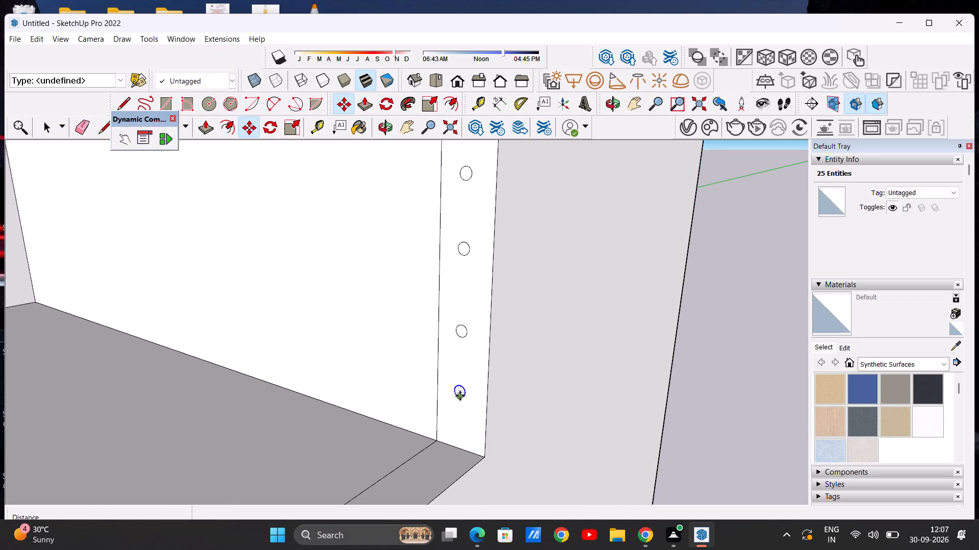
left_click(460, 396)
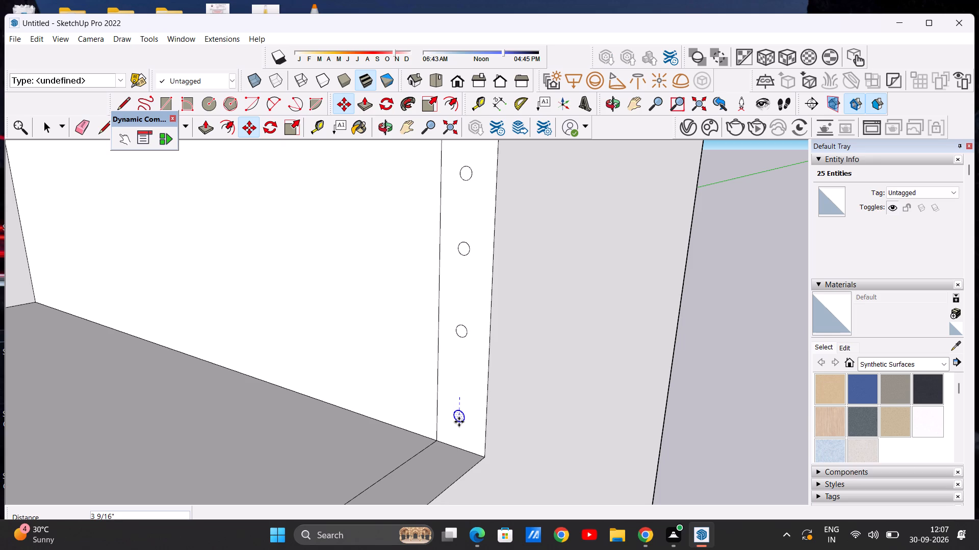
left_click(459, 422)
key("space")
left_click(732, 297)
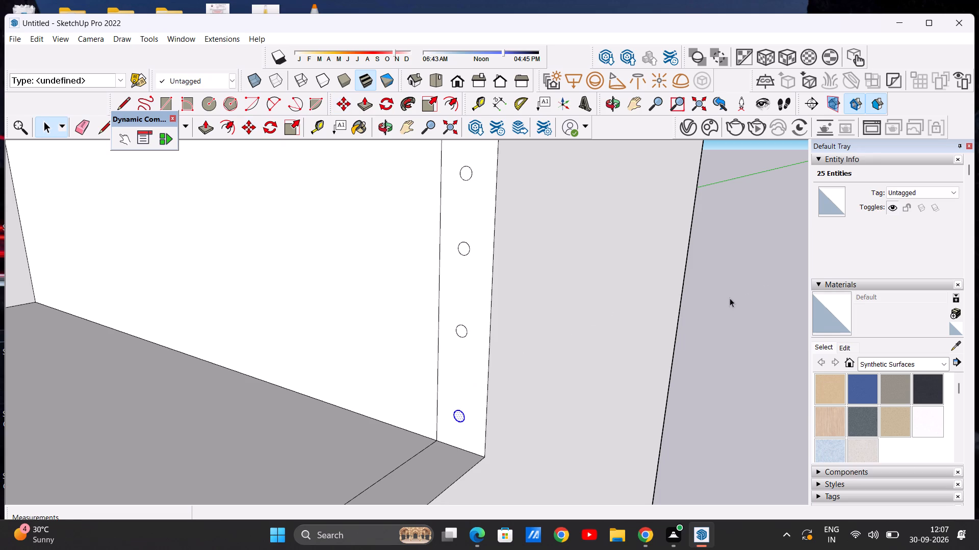
Move the second-lowest circle on that end face about 6 7/16" straight down, towards the lowest circle.
scroll(465, 356, "up", 5)
double_click(459, 320)
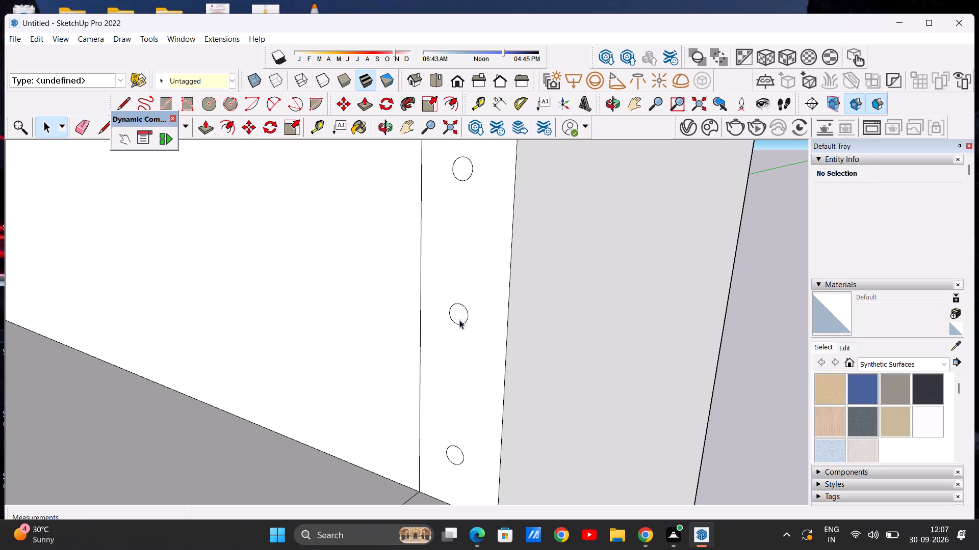
left_click(246, 131)
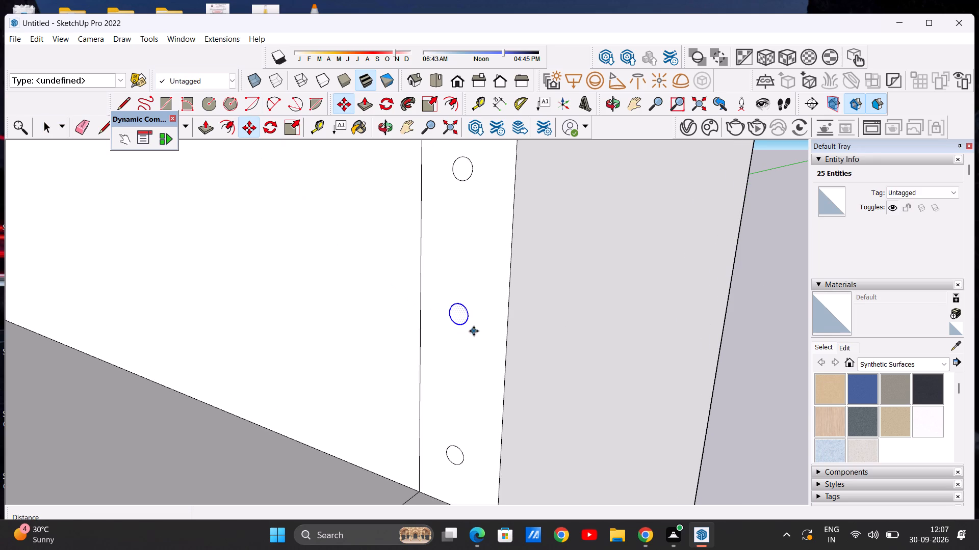
left_click(463, 325)
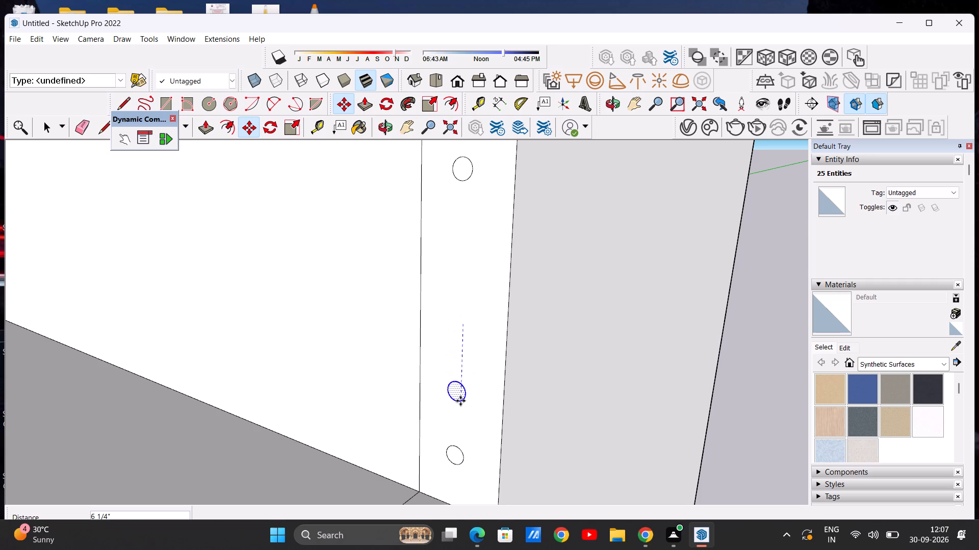
left_click(458, 403)
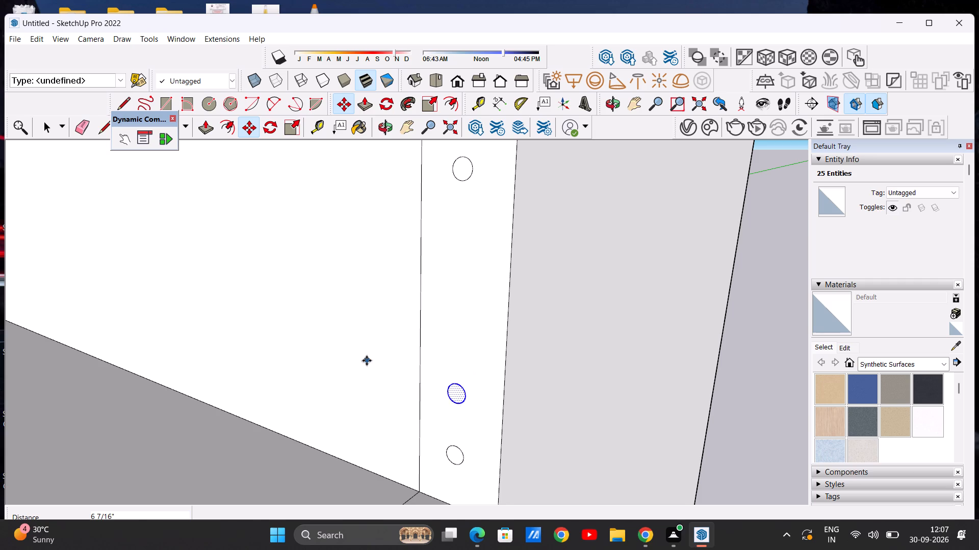
scroll(367, 361, "down", 5)
key("space")
scroll(420, 333, "down", 4)
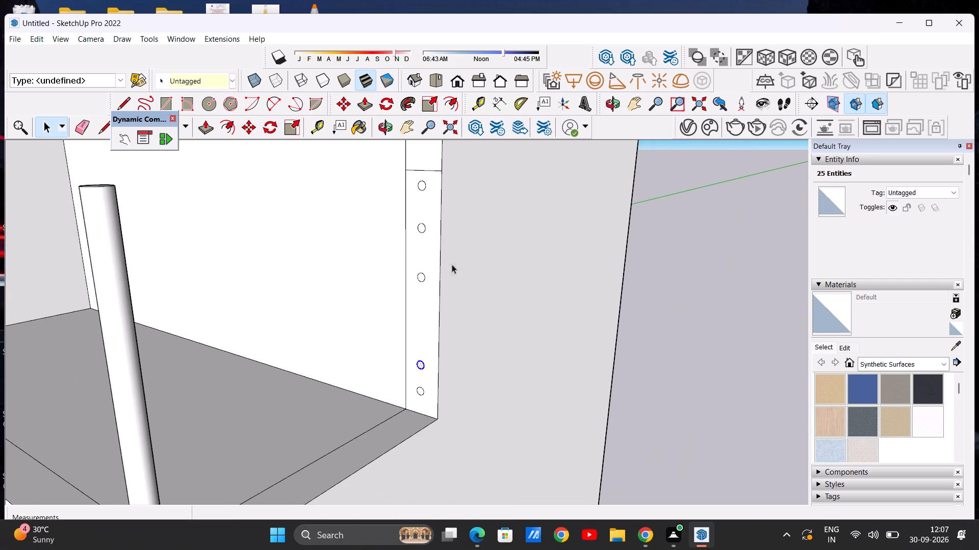
scroll(450, 266, "down", 3)
left_click(713, 287)
Move the second circle from the top on that end face about 1 9/16" straight up, towards the top circle.
scroll(417, 231, "up", 1)
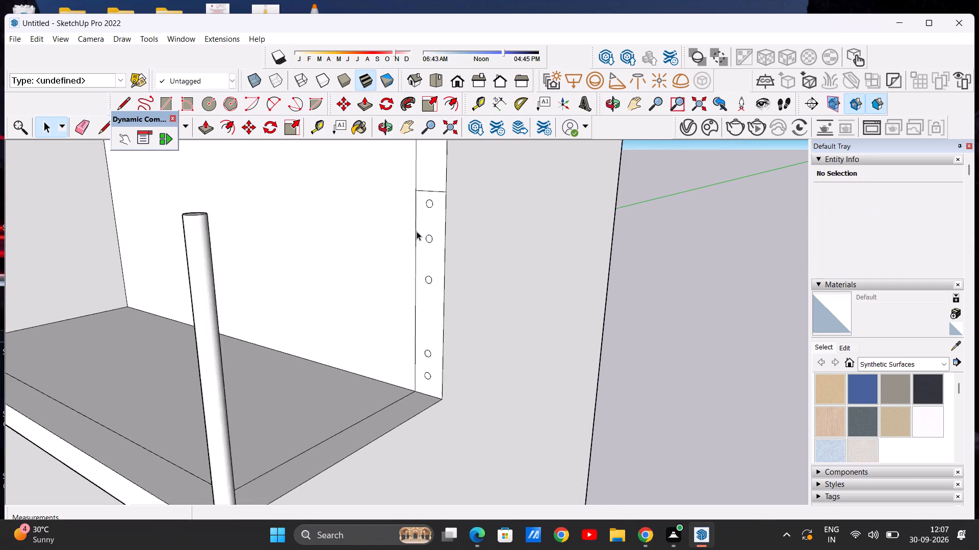
scroll(417, 231, "up", 3)
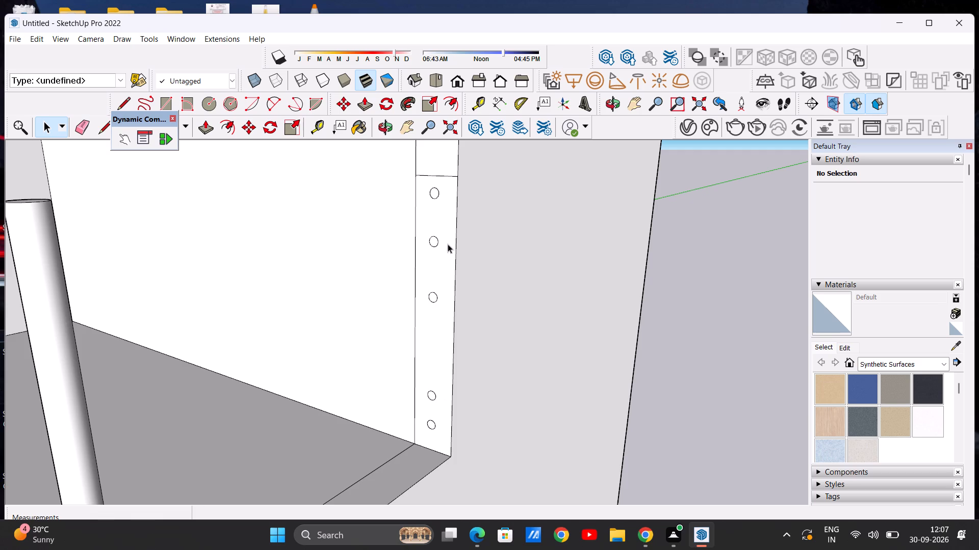
scroll(437, 219, "up", 4)
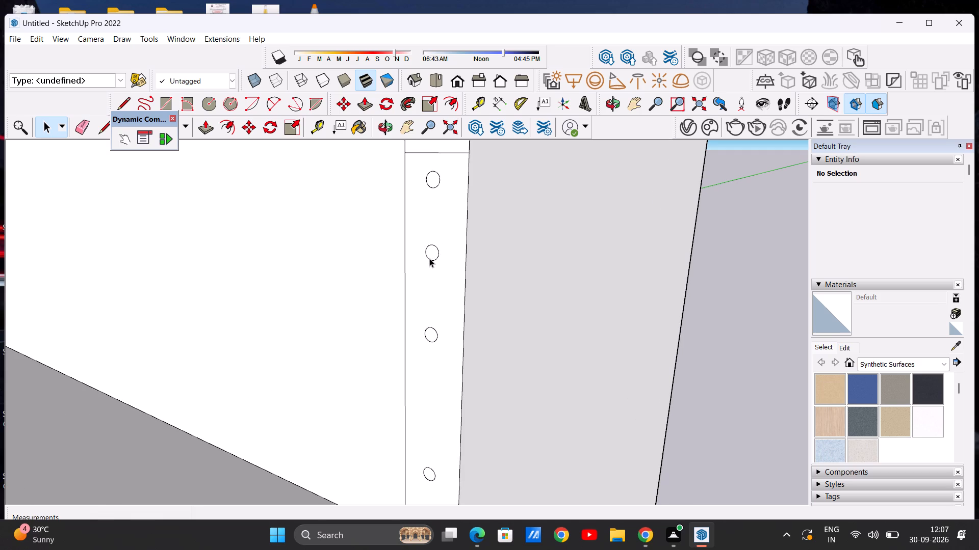
double_click(429, 258)
left_click(744, 261)
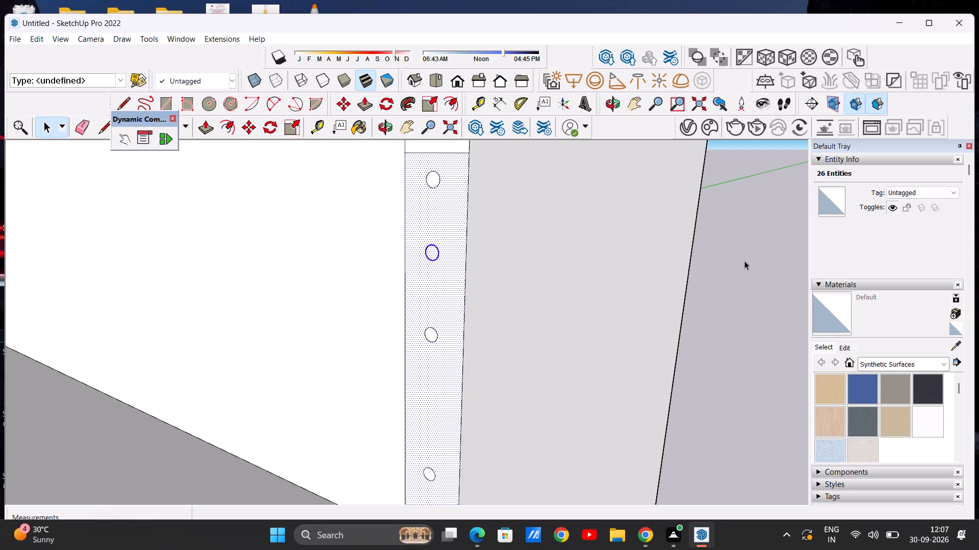
double_click(429, 252)
left_click(433, 249)
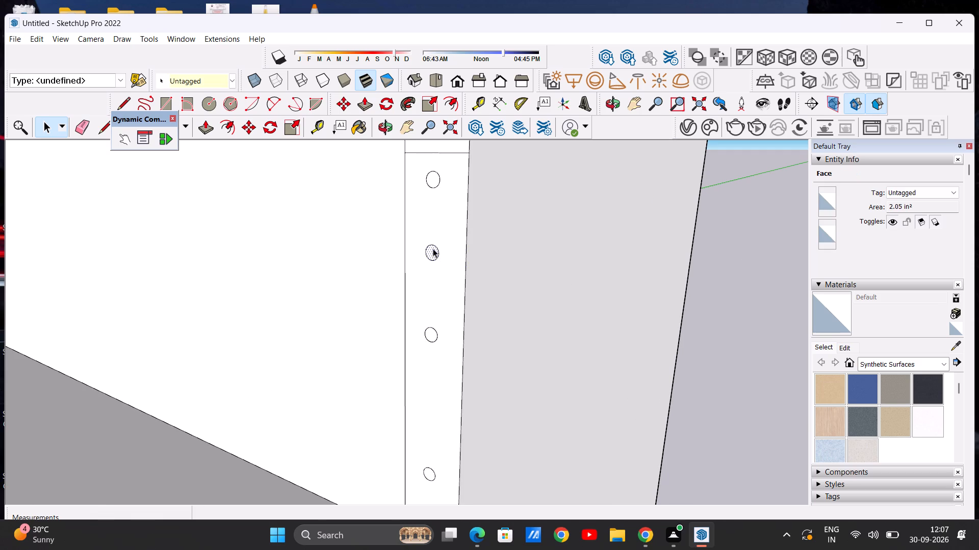
left_click(433, 249)
left_click(243, 131)
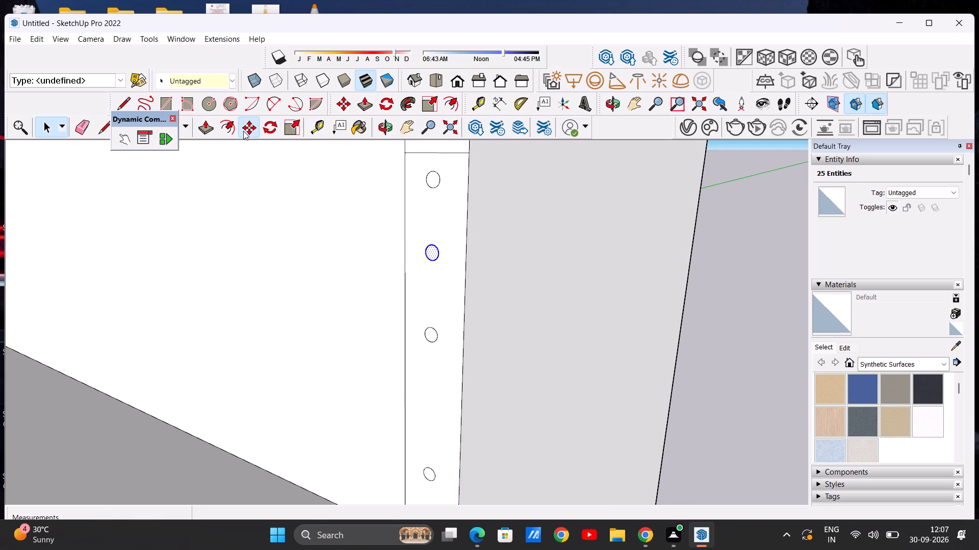
left_click(434, 249)
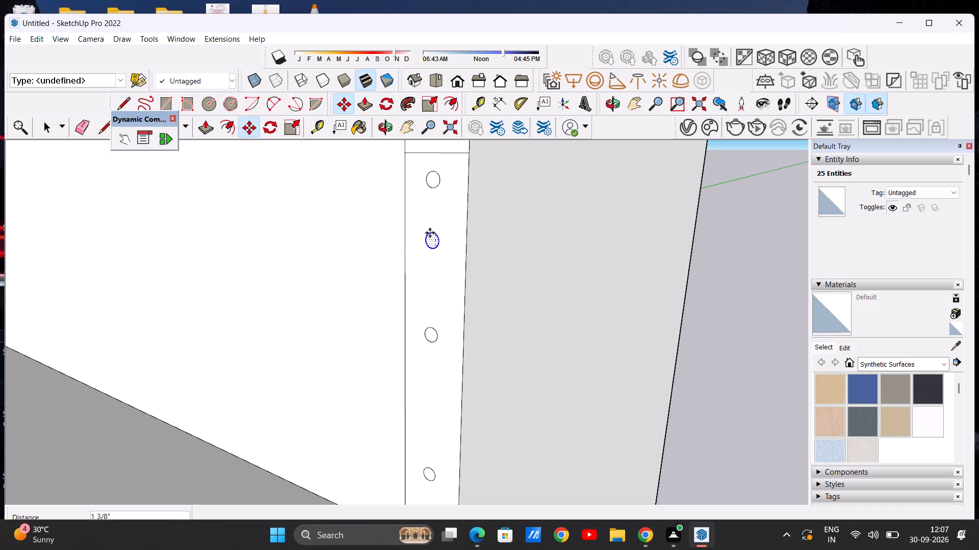
left_click(431, 231)
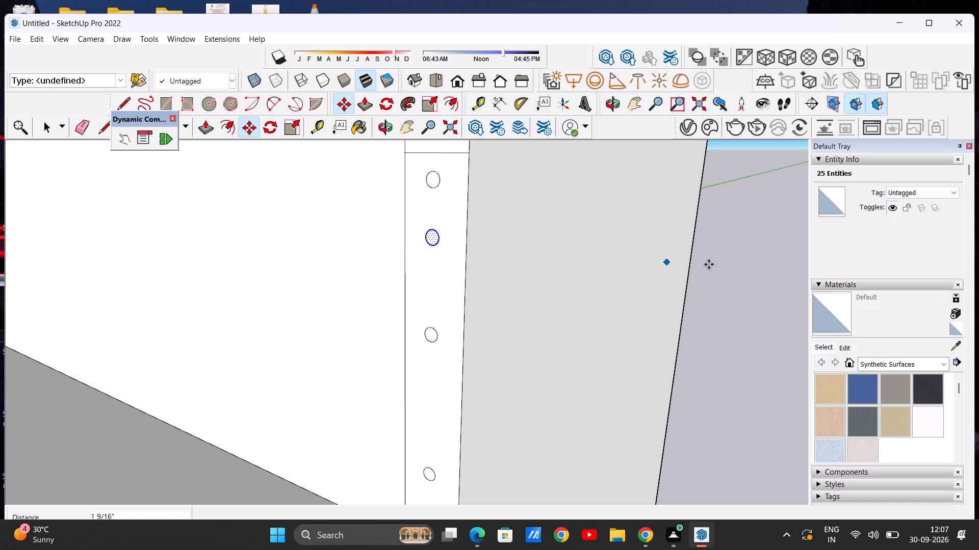
triple_click(732, 265)
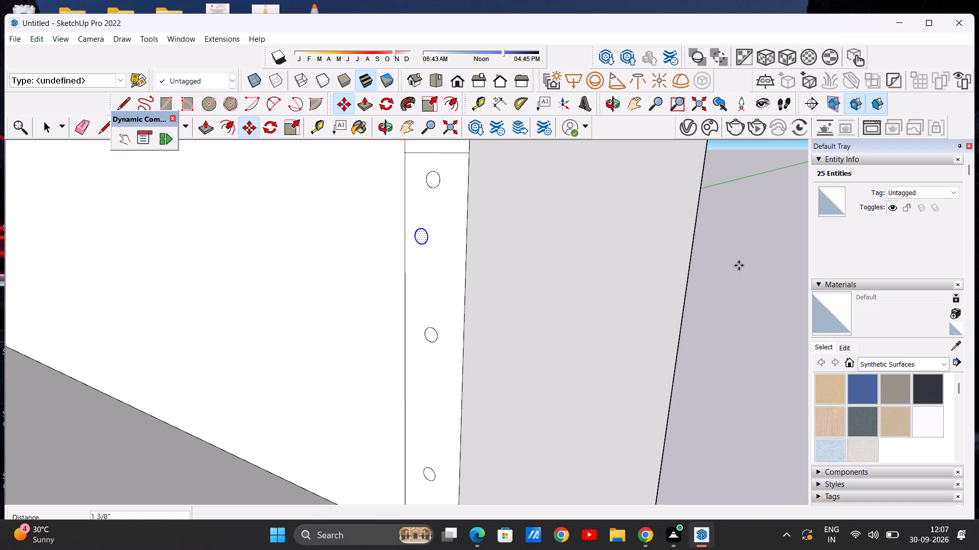
key("space")
Move the same second circle from the top horizontally, away from the end face's inner edge and back under the top circle.
scroll(414, 242, "up", 5)
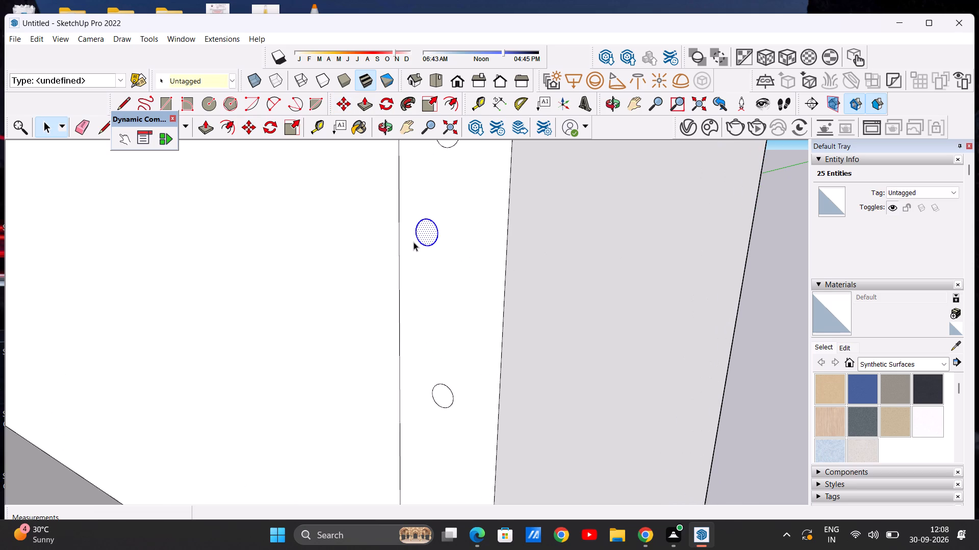
scroll(435, 229, "down", 6)
left_click(248, 127)
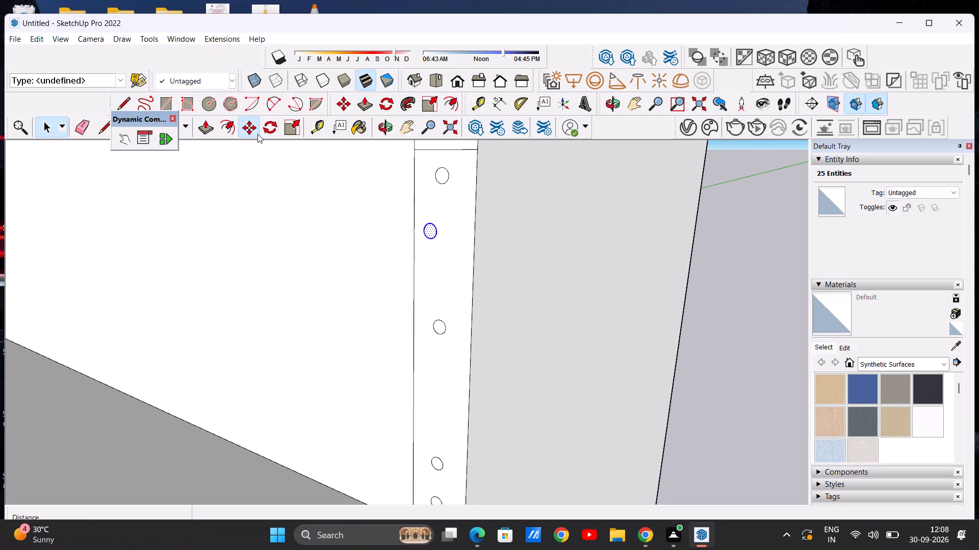
left_click(437, 235)
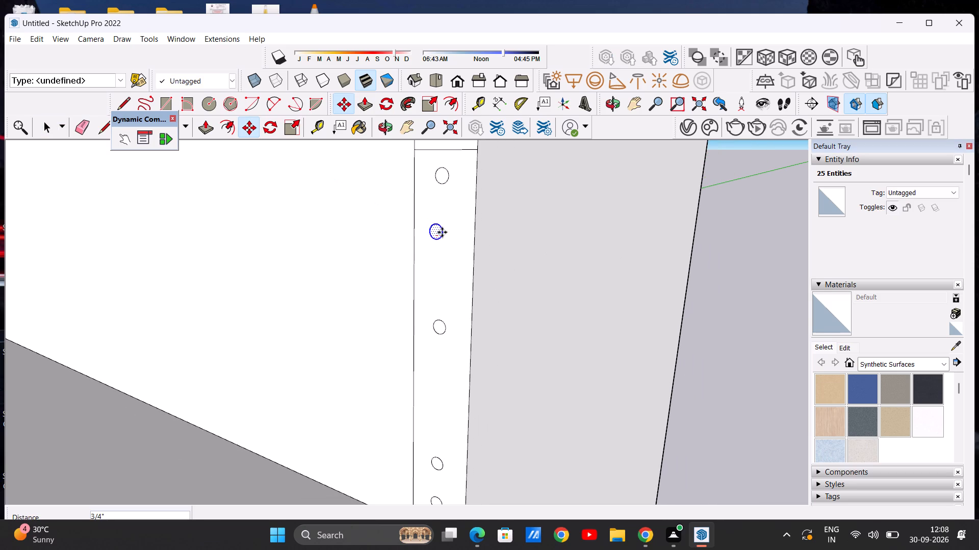
left_click(445, 231)
key("space")
Fine-tune the second circle's horizontal position with small moves so it lines up with the circles above and below.
middle_click_drag(341, 251, 344, 252)
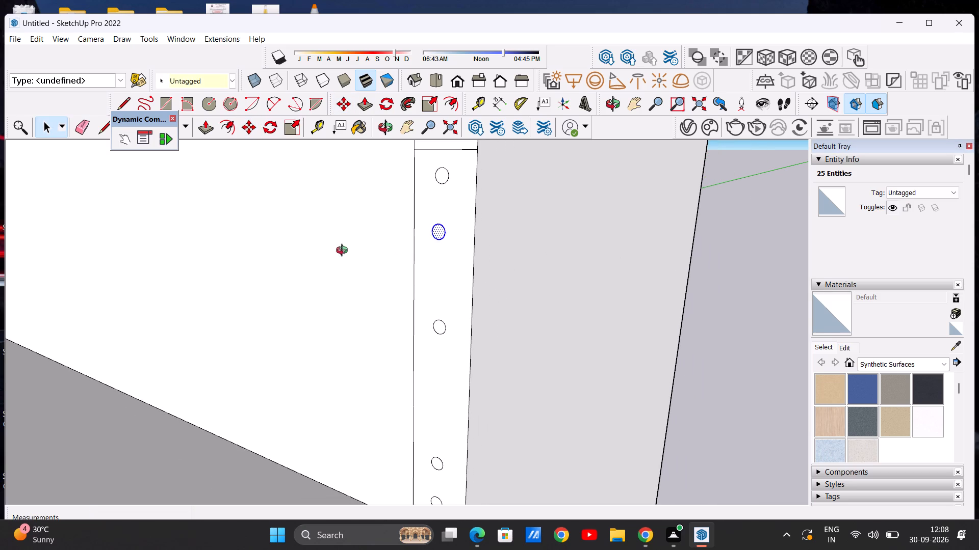
middle_click_drag(344, 252, 492, 254)
scroll(448, 229, "up", 3)
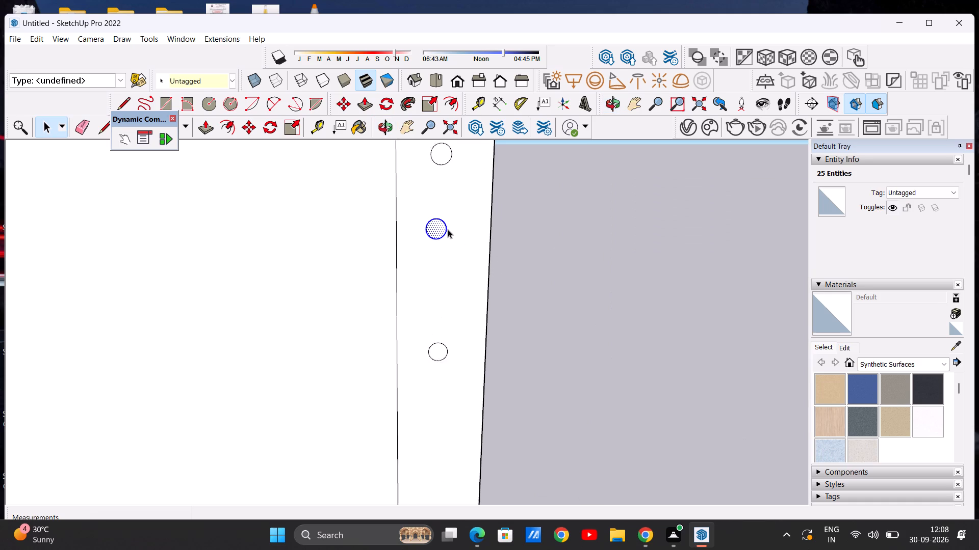
scroll(448, 229, "up", 1)
left_click(247, 130)
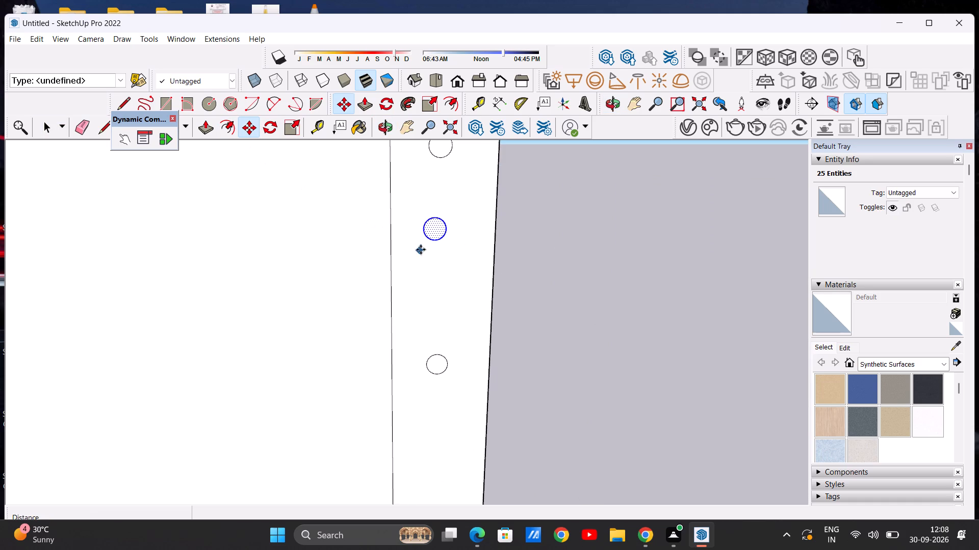
left_click(445, 236)
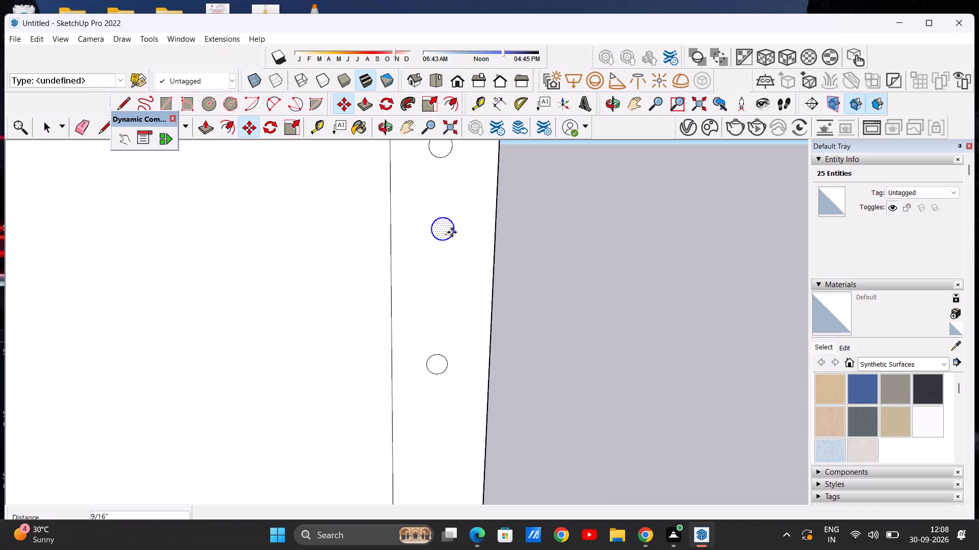
left_click(451, 232)
left_click(553, 232)
left_click(553, 238)
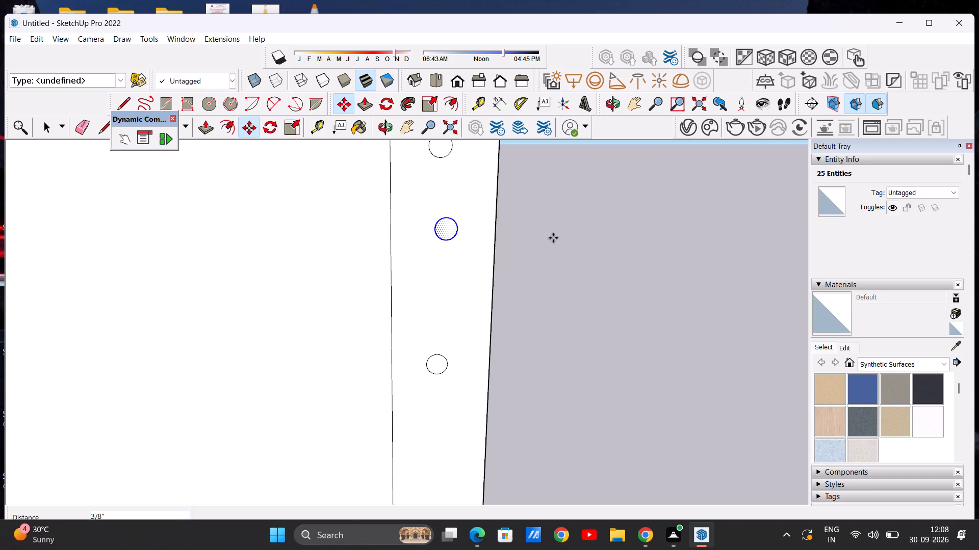
left_click(455, 232)
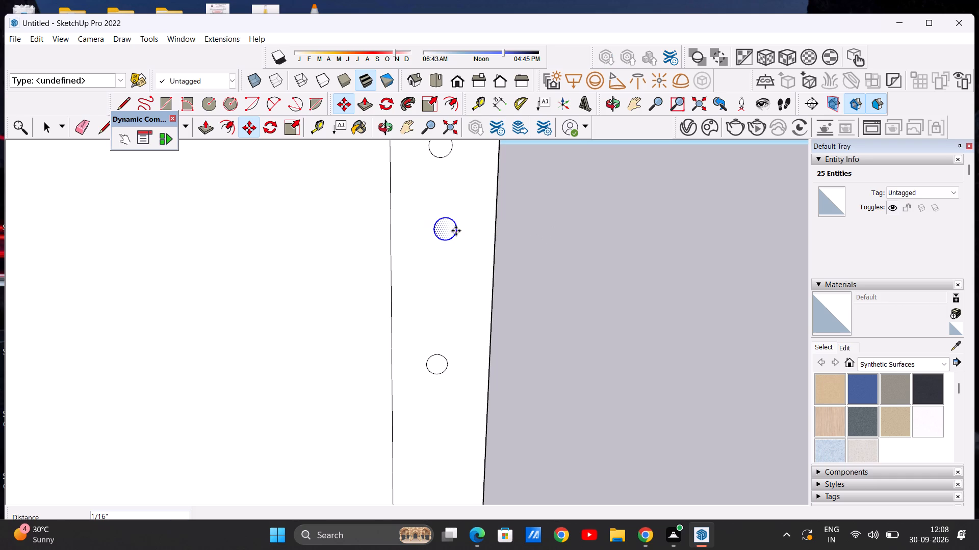
left_click(454, 230)
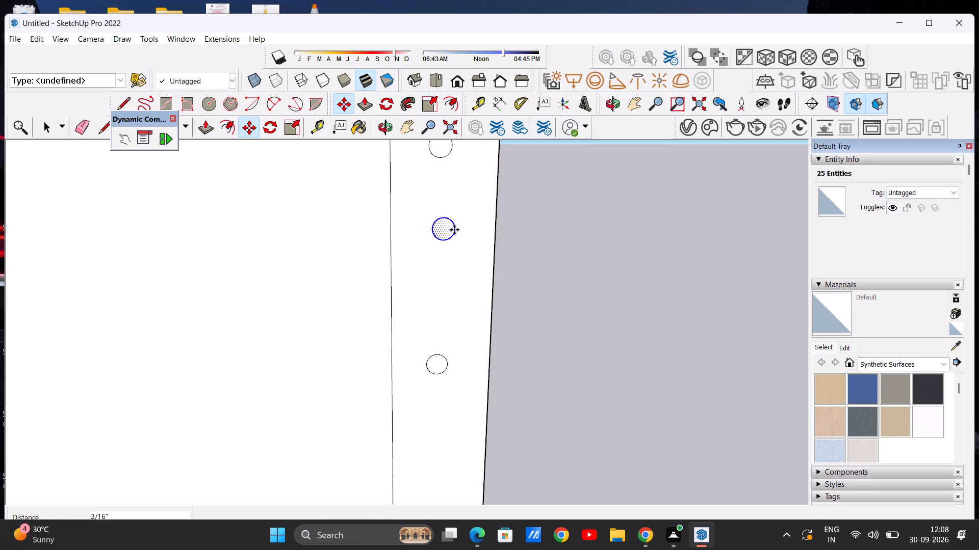
key("space")
key("space")
left_click(535, 237)
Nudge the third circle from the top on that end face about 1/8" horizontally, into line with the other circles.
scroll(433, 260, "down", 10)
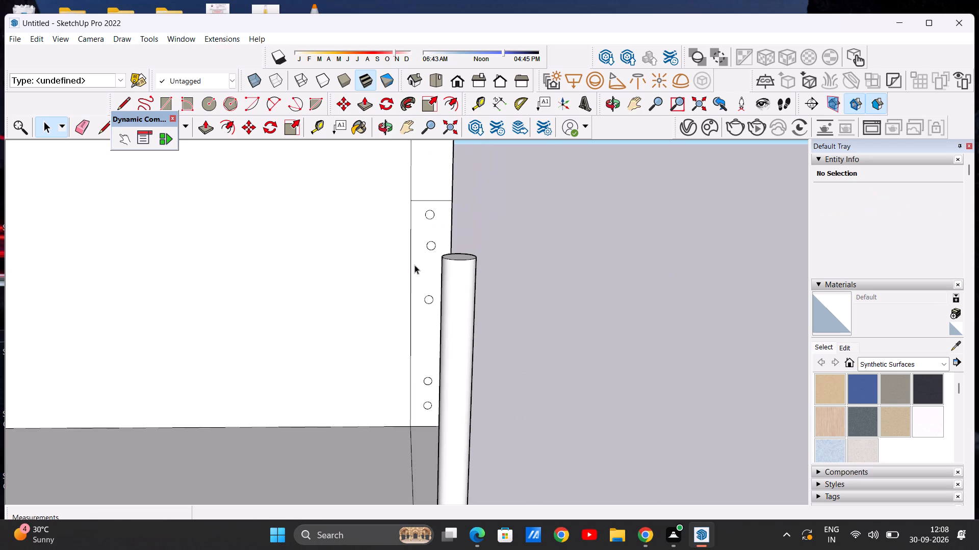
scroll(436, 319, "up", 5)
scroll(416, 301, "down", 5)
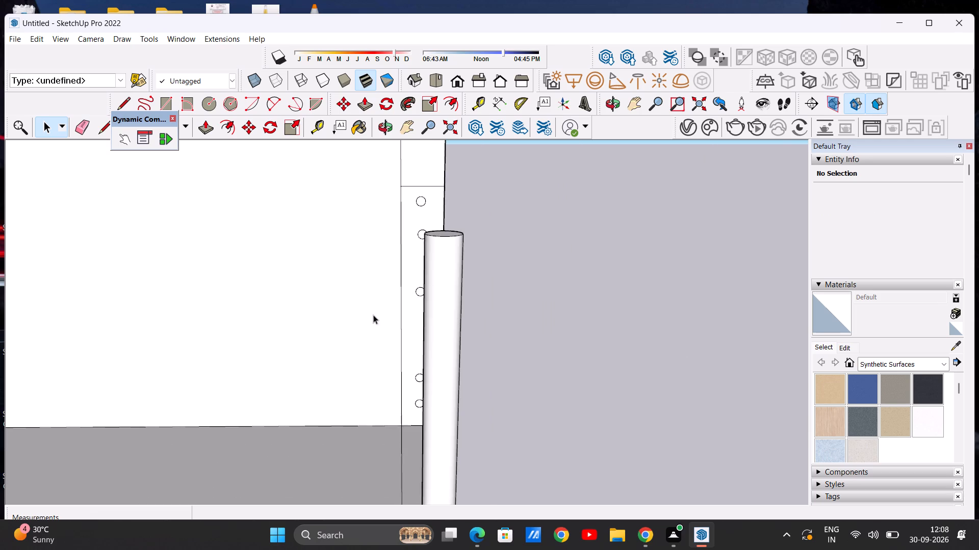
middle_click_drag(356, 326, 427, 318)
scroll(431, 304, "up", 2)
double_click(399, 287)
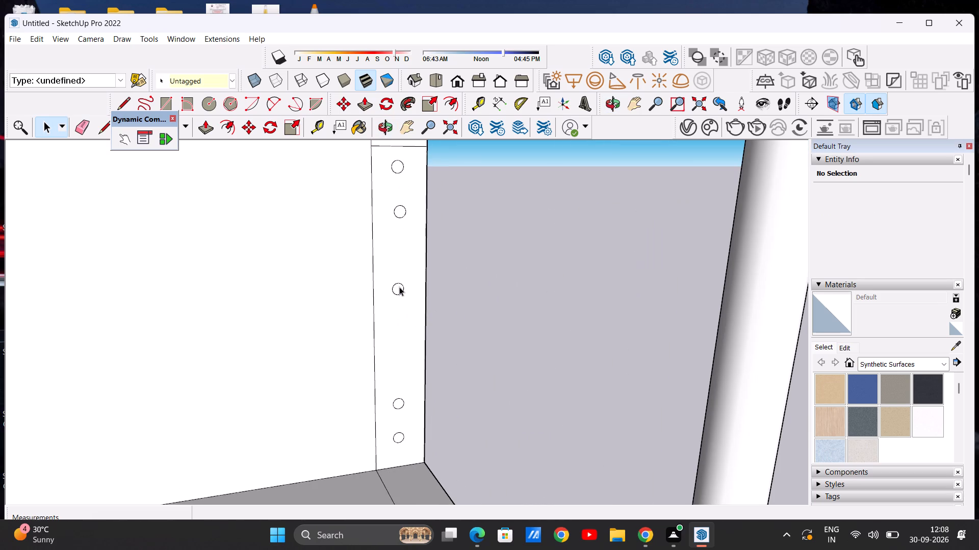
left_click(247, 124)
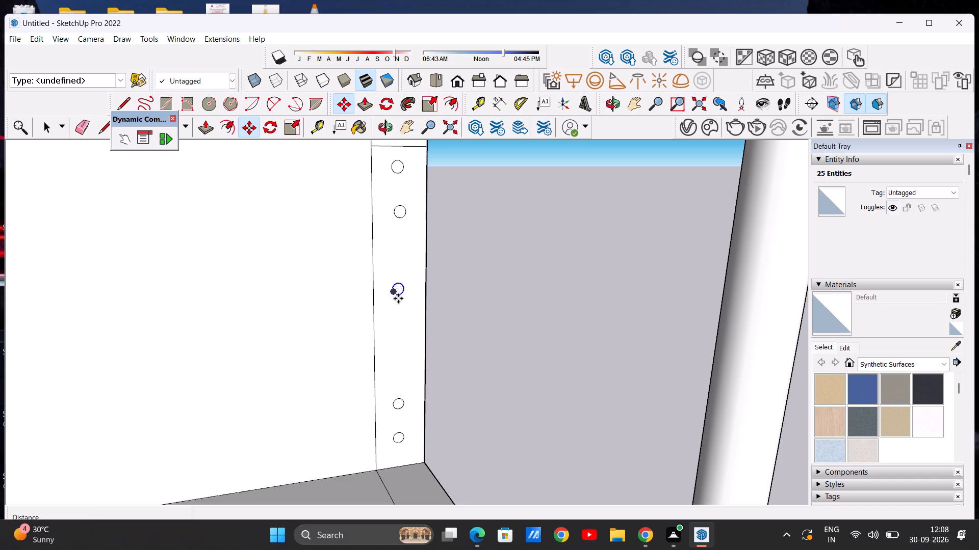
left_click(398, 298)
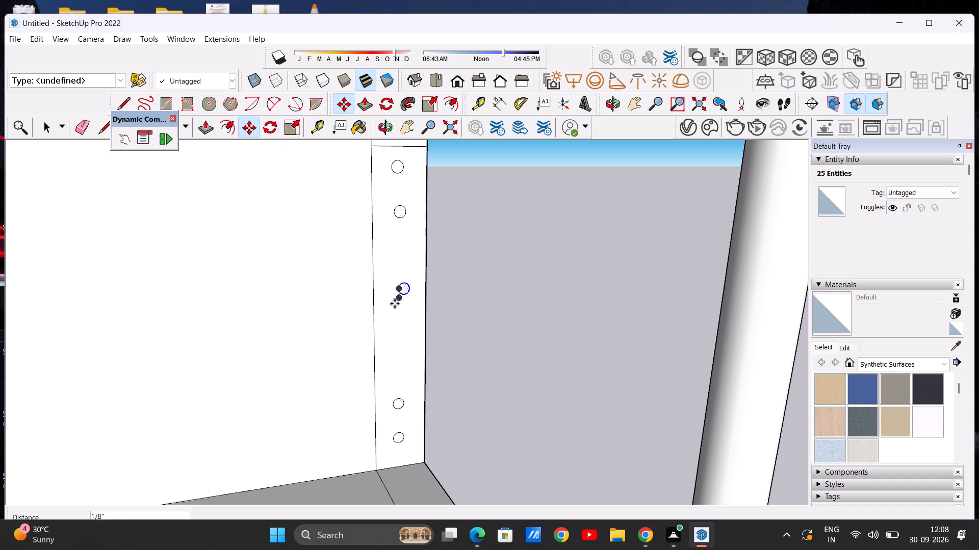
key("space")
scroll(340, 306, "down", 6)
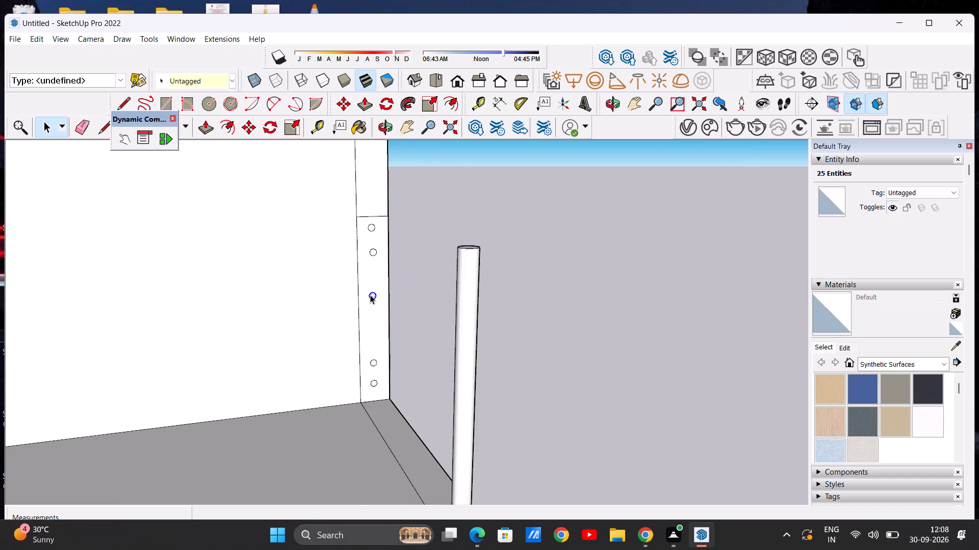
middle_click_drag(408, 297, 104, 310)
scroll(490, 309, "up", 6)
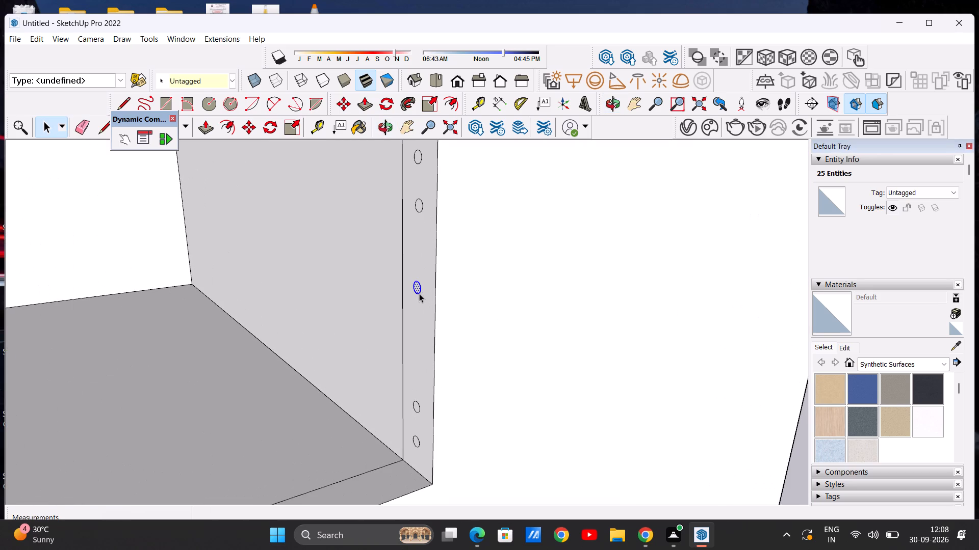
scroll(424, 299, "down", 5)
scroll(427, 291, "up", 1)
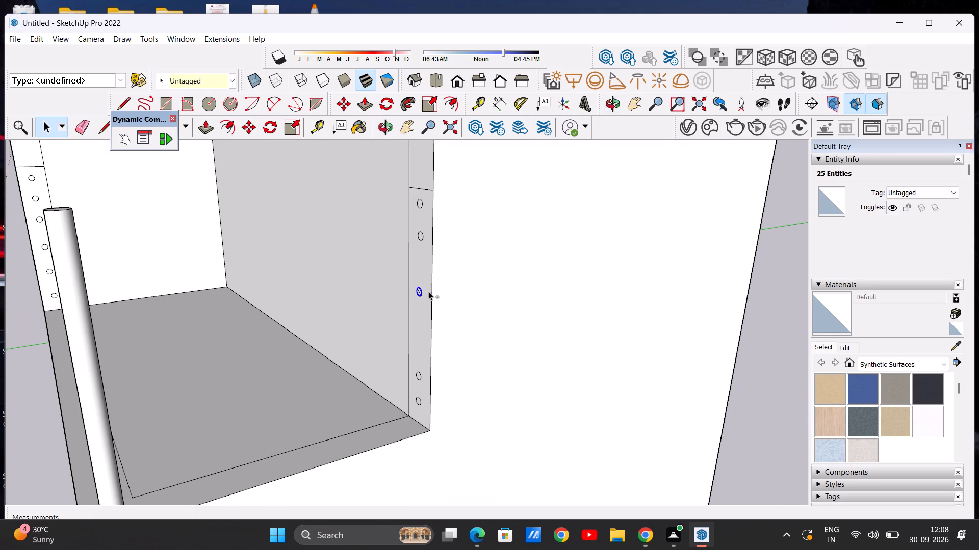
Undo the recent circle moves and copies on that end face until only the original top circle remains.
key("ctrl+z")
key("ctrl+z")
key("ctrl+z")
key("ctrl+z")
key("ctrl+z")
key("ctrl+z")
key("ctrl+z")
key("ctrl+z")
key("ctrl+z")
key("ctrl+z")
key("ctrl+z")
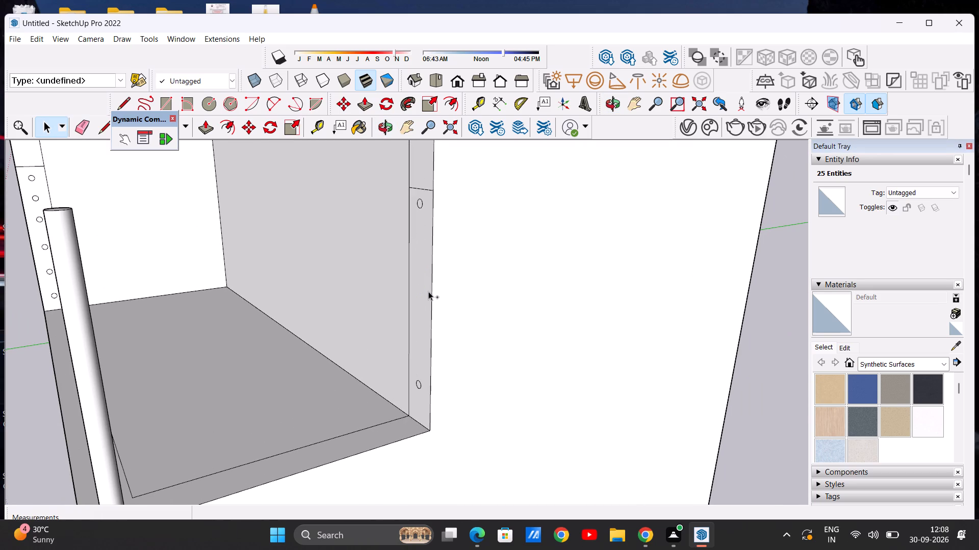
key("ctrl+z")
Copy the top circle on that end face about 3' 3/4" straight down, just above the balcony floor.
scroll(428, 291, "down", 3)
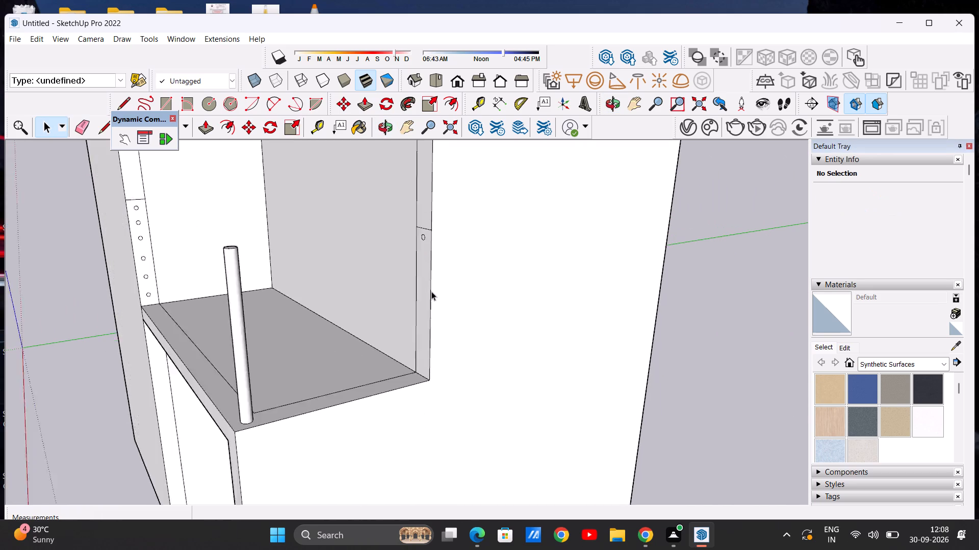
scroll(431, 291, "down", 7)
scroll(430, 250, "up", 13)
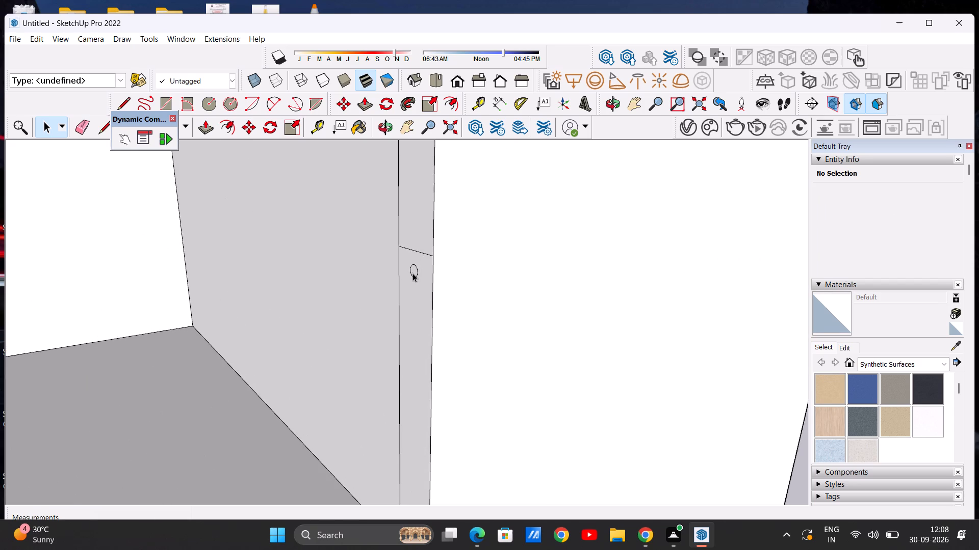
double_click(413, 271)
left_click(246, 128)
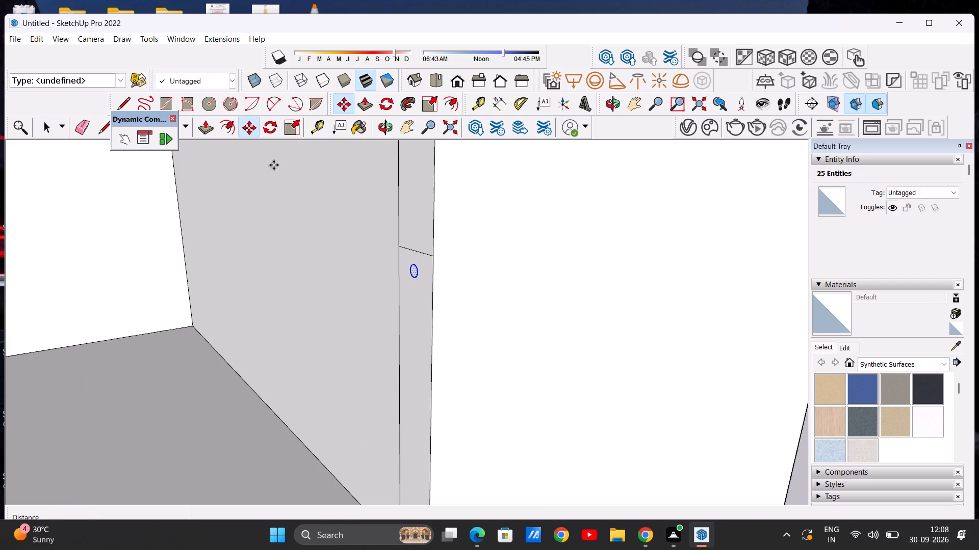
left_click(415, 280)
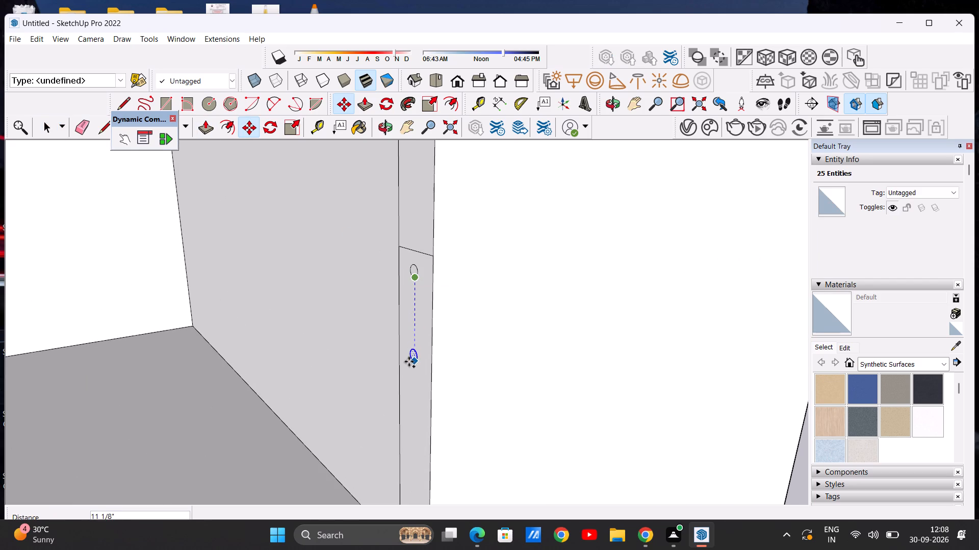
scroll(409, 362, "down", 7)
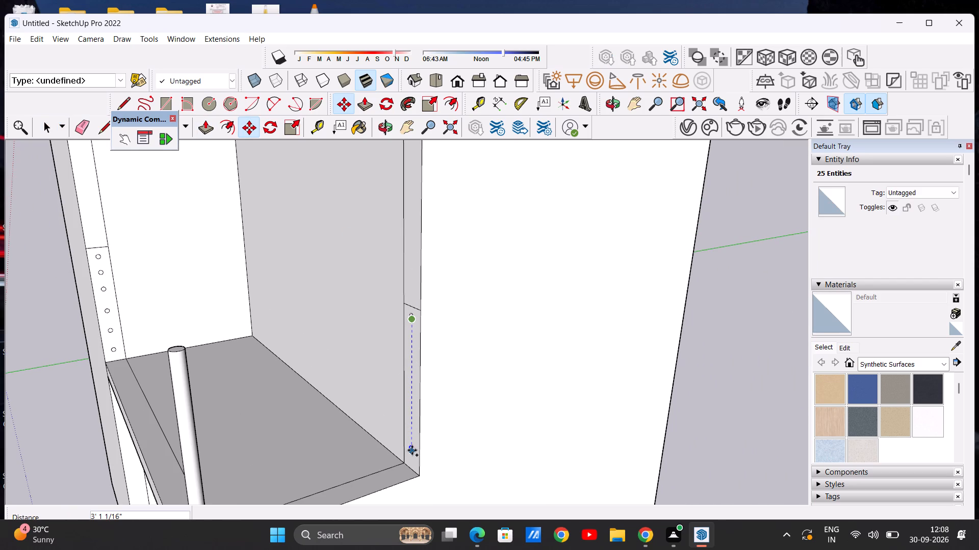
left_click(411, 451)
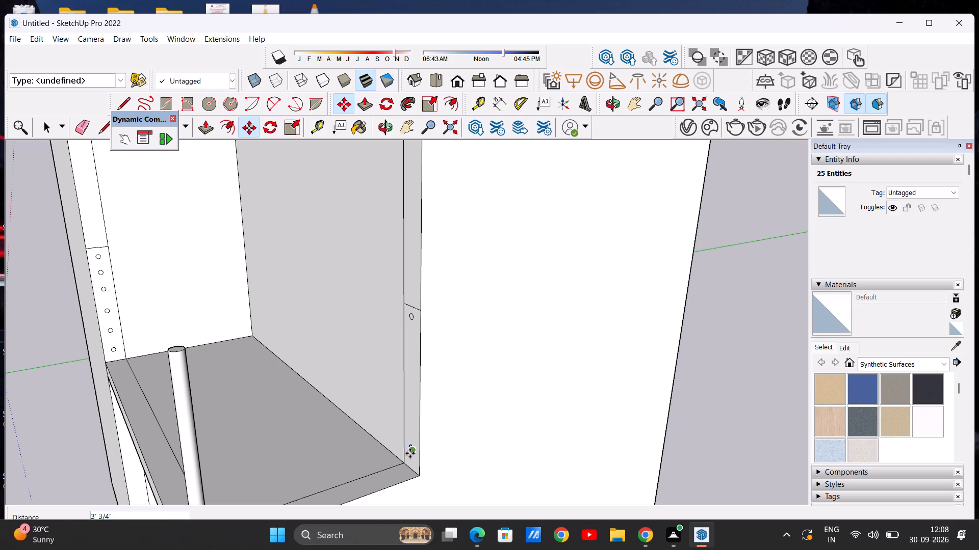
Copy the lowest circle up about 2' 7 9/16" to below the top circle, and copy that one down about 2' 5/8".
scroll(411, 453, "up", 13)
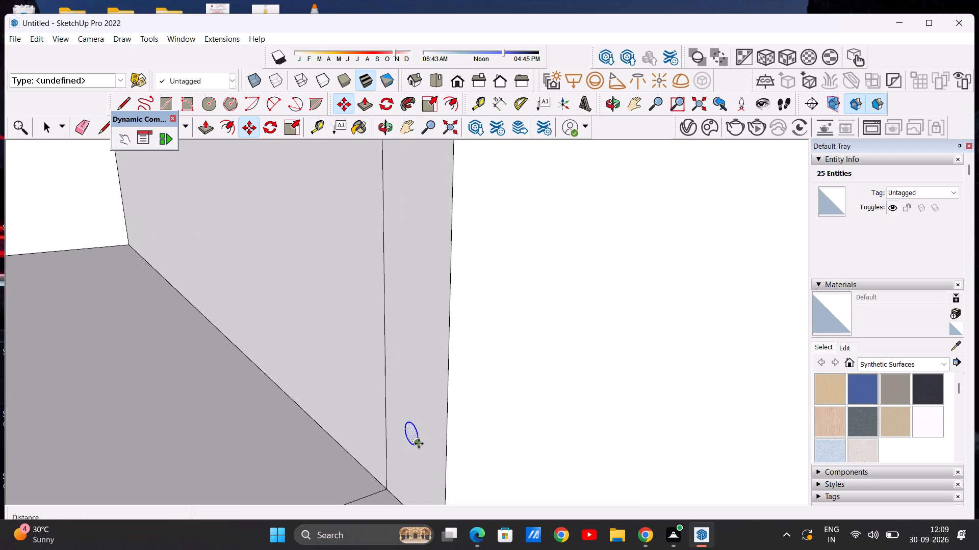
left_click(419, 444)
scroll(424, 343, "down", 7)
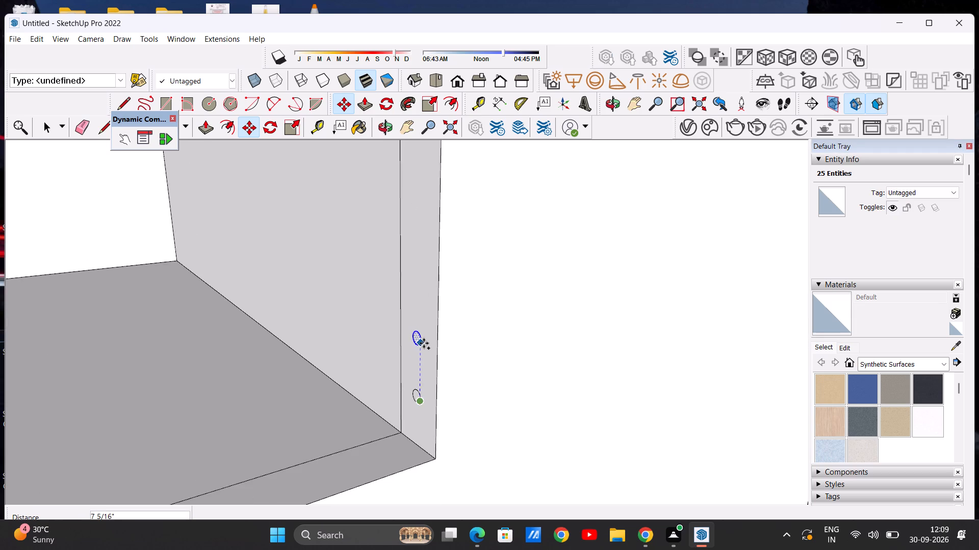
scroll(424, 343, "down", 8)
scroll(419, 250, "up", 5)
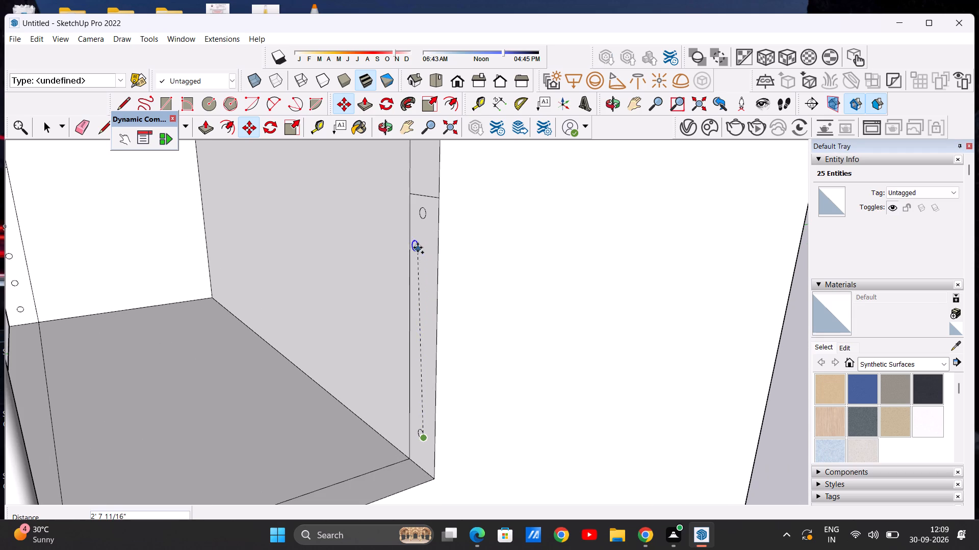
left_click(423, 251)
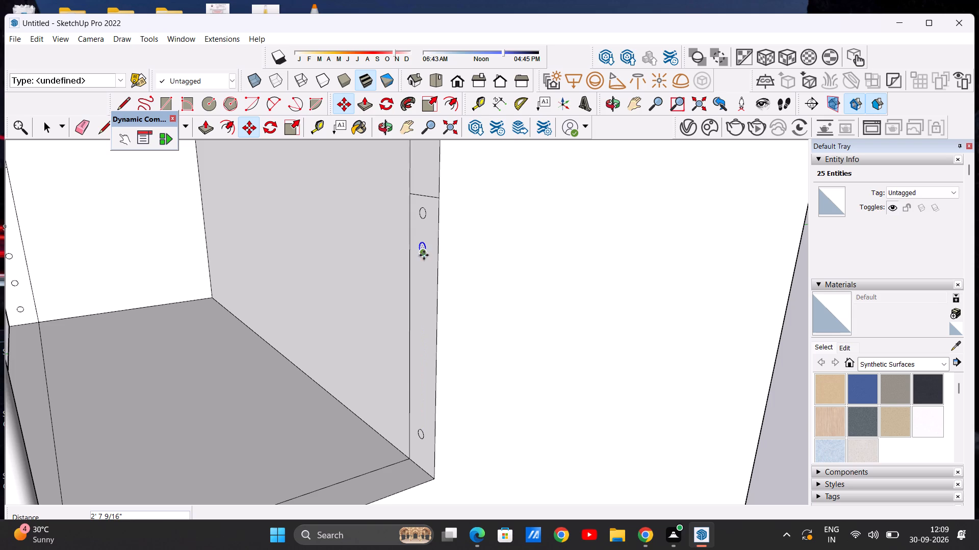
left_click(425, 253)
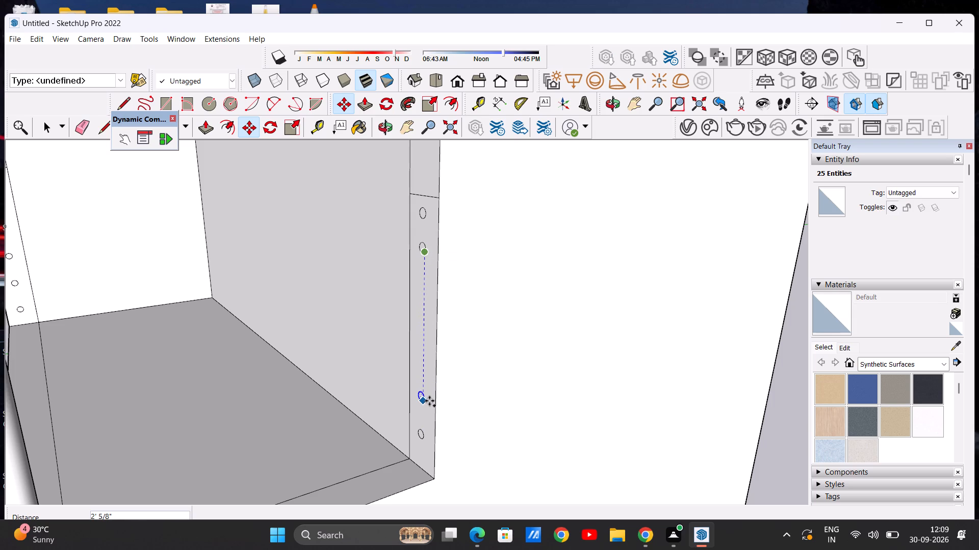
left_click(429, 401)
Fill the middle gap with two more circles, copying about 1' 5 1/8" straight up and about 8 1/2" back down.
left_click(425, 399)
left_click(423, 297)
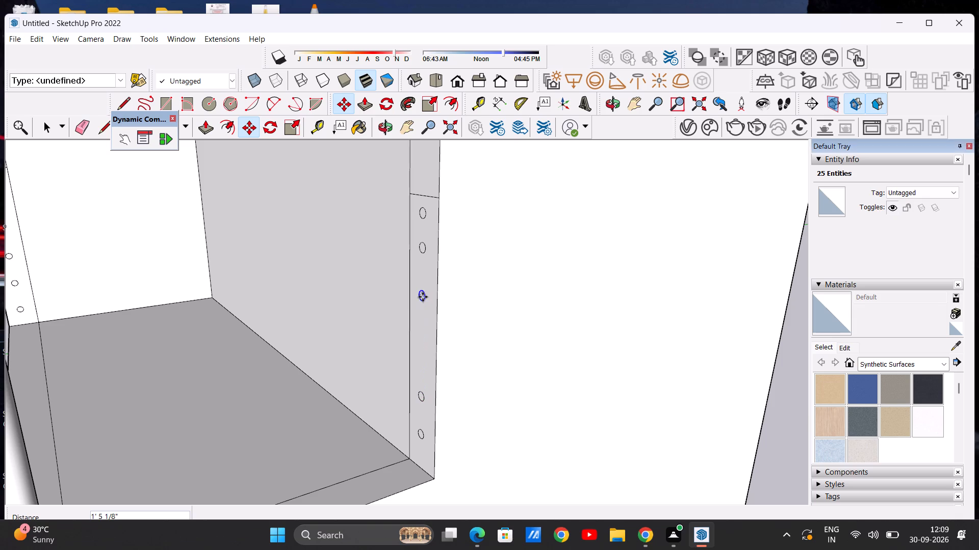
left_click(425, 299, "ctrl")
left_click(425, 299)
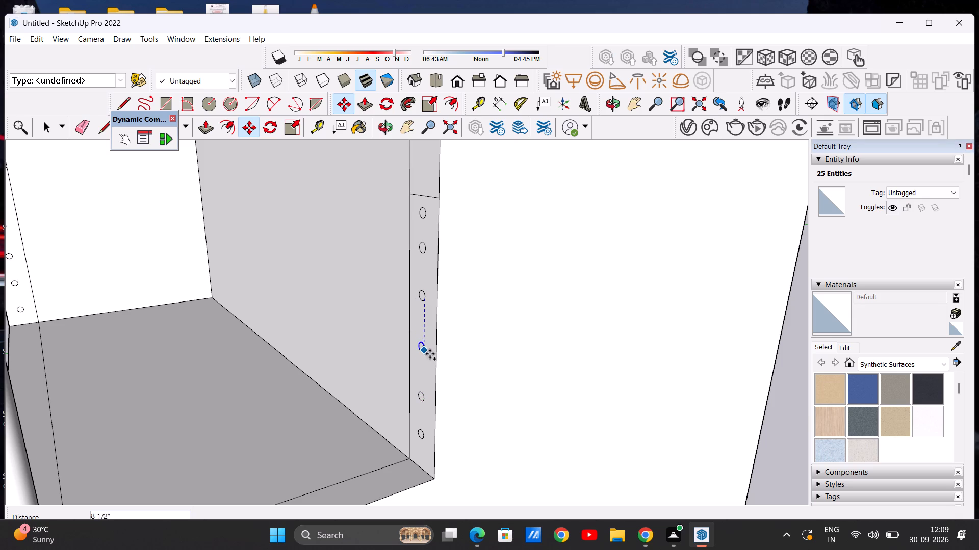
left_click(432, 350)
key("space")
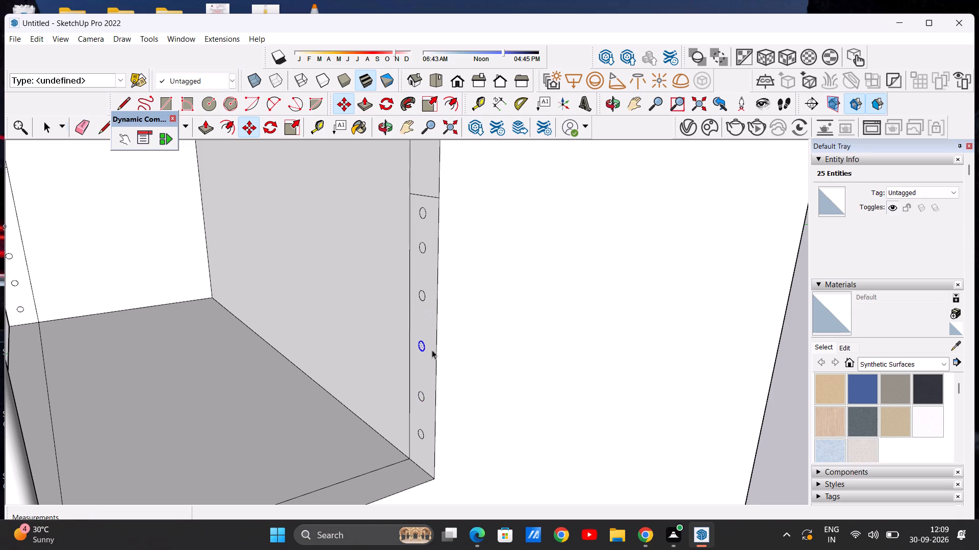
scroll(428, 337, "down", 5)
scroll(434, 323, "up", 1)
scroll(434, 319, "down", 2)
left_click(753, 277)
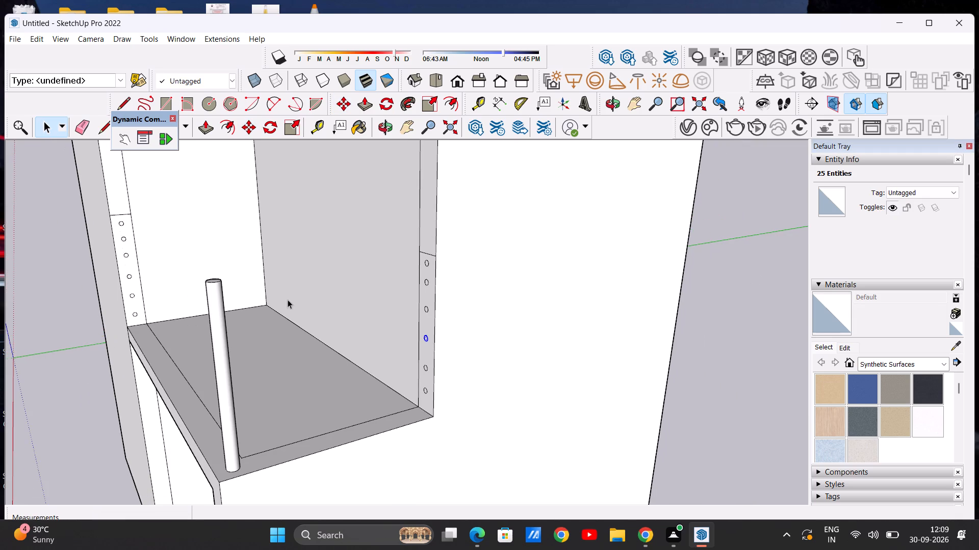
Push/Pull the top circle on the balcony's other end face into a round rail about 10' 9 1/2" long, reaching the corner post.
middle_click_drag(288, 303, 457, 295)
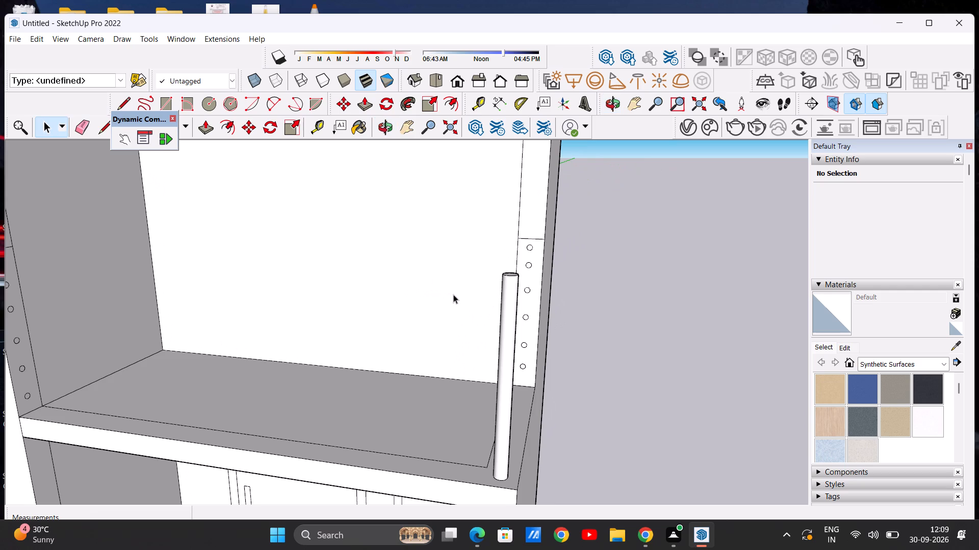
scroll(434, 294, "down", 5)
scroll(184, 303, "up", 4)
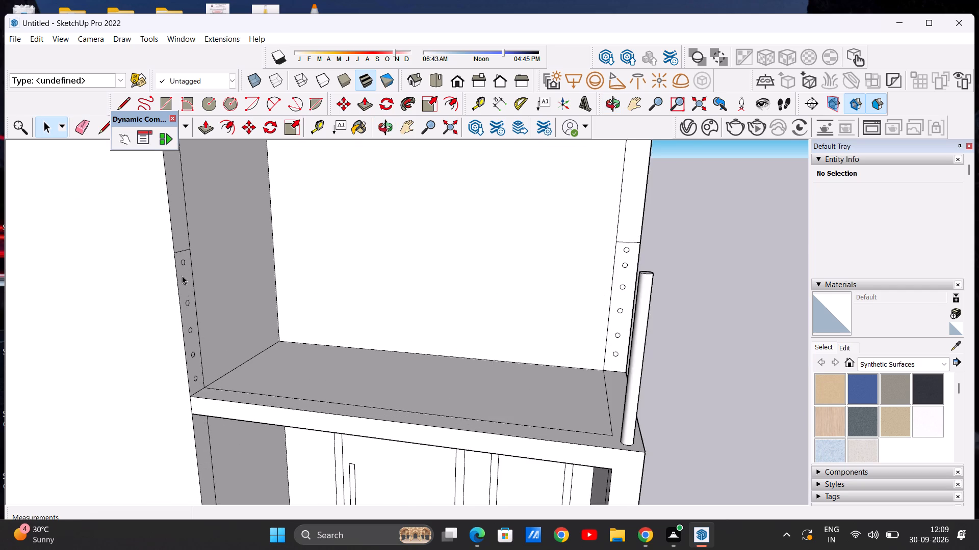
scroll(182, 257, "up", 10)
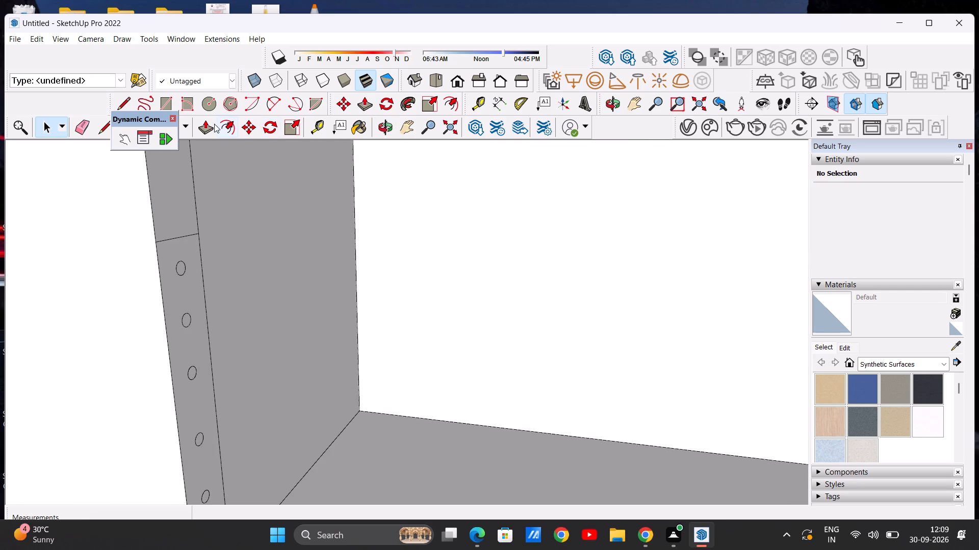
left_click(203, 126)
scroll(184, 268, "up", 10)
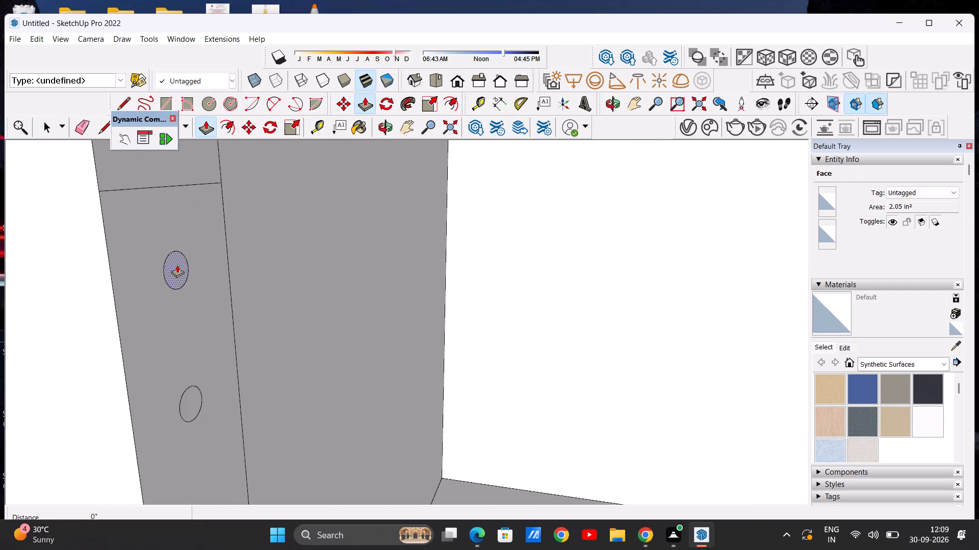
left_click(177, 265)
scroll(263, 287, "down", 20)
scroll(263, 287, "down", 4)
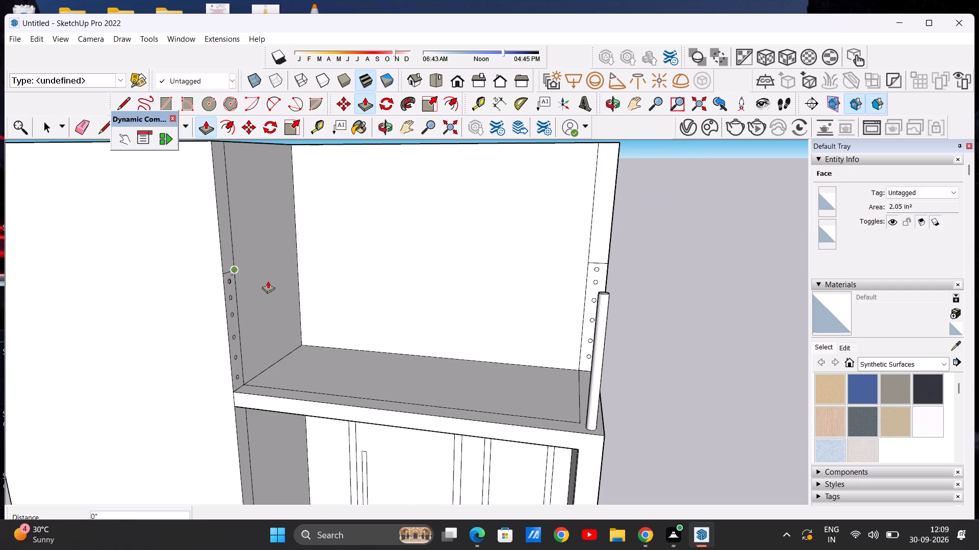
scroll(453, 301, "down", 7)
scroll(505, 296, "up", 14)
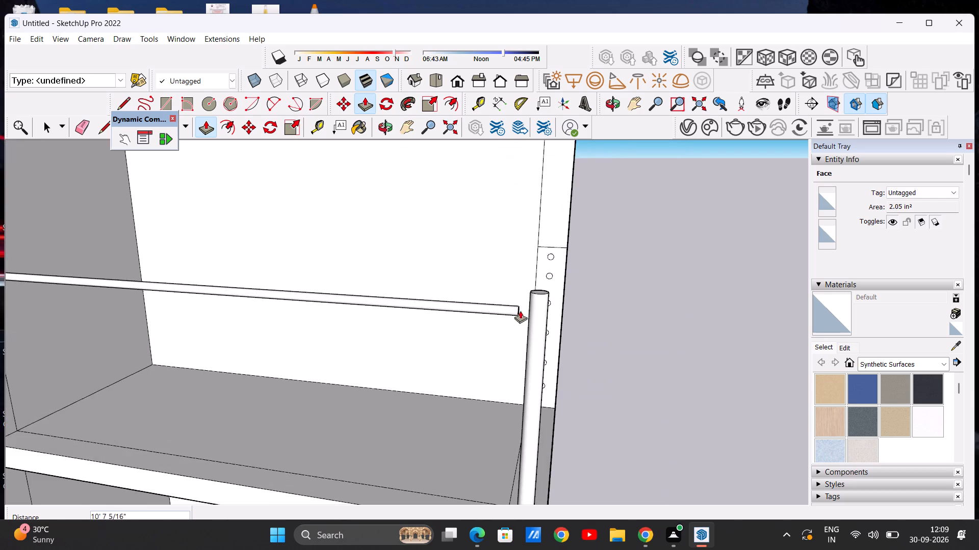
scroll(520, 311, "up", 11)
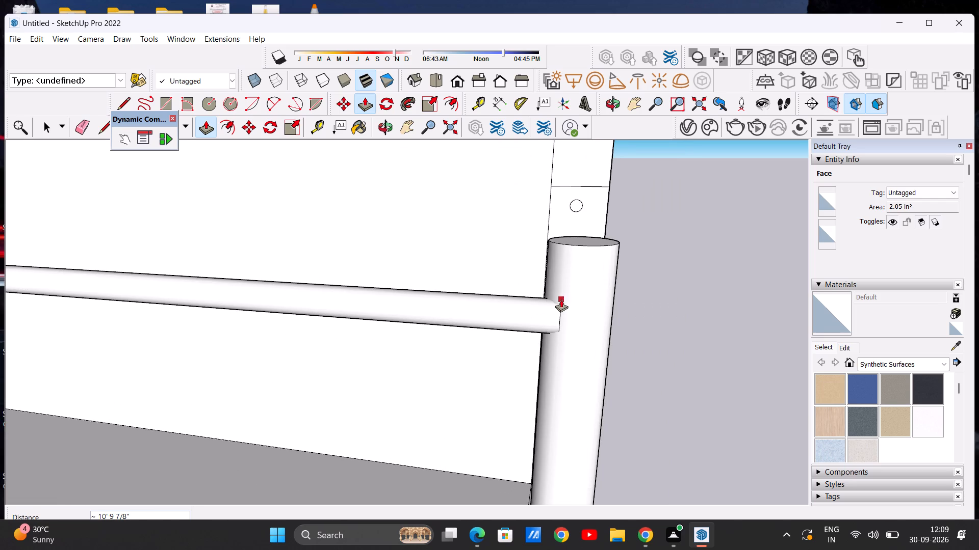
left_click(553, 297)
Push/Pull the top circle on the balcony's short-side end face into a rail about 4' 5 15/16" long, reaching the corner post.
scroll(367, 279, "down", 15)
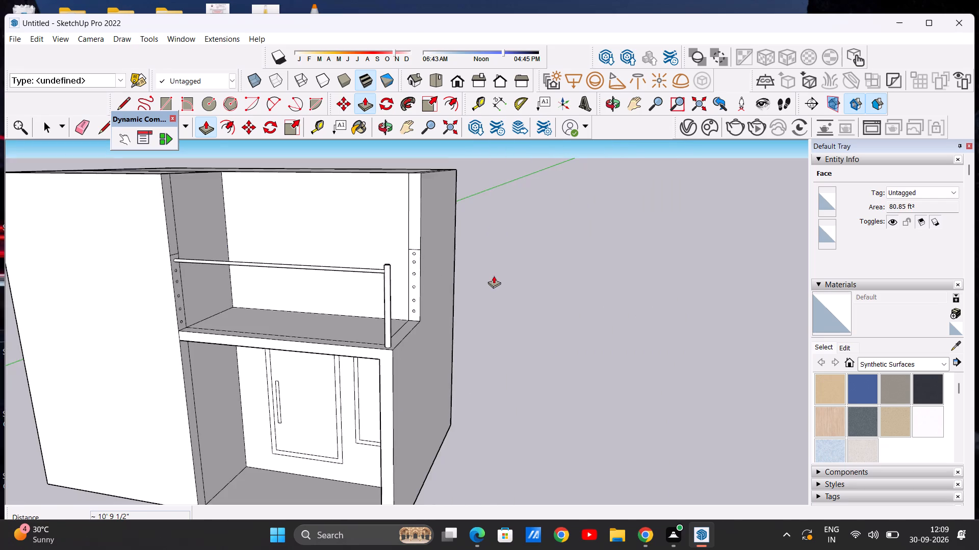
middle_click_drag(488, 280, 314, 297)
scroll(398, 253, "up", 17)
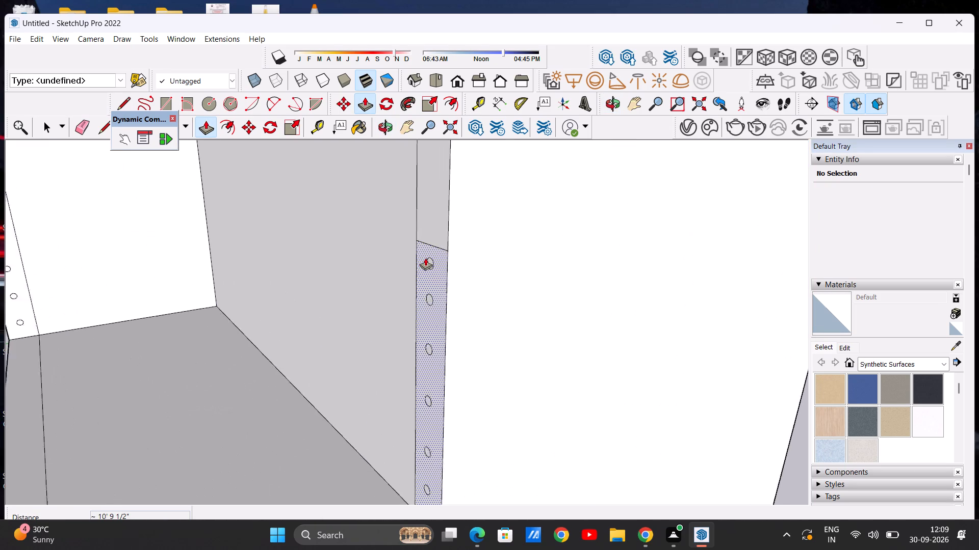
scroll(425, 258, "up", 11)
left_click(449, 271)
scroll(388, 285, "down", 4)
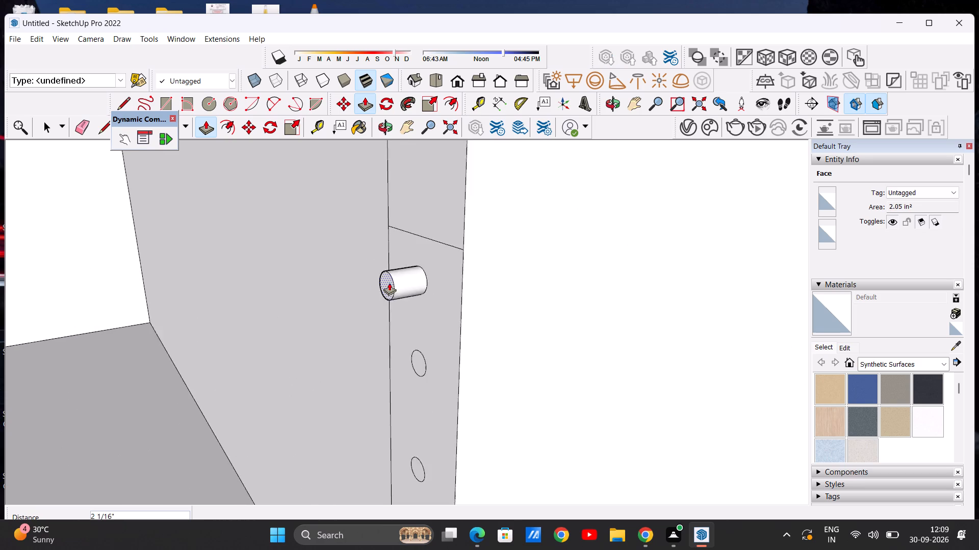
scroll(389, 283, "down", 13)
scroll(252, 300, "down", 14)
scroll(213, 302, "up", 8)
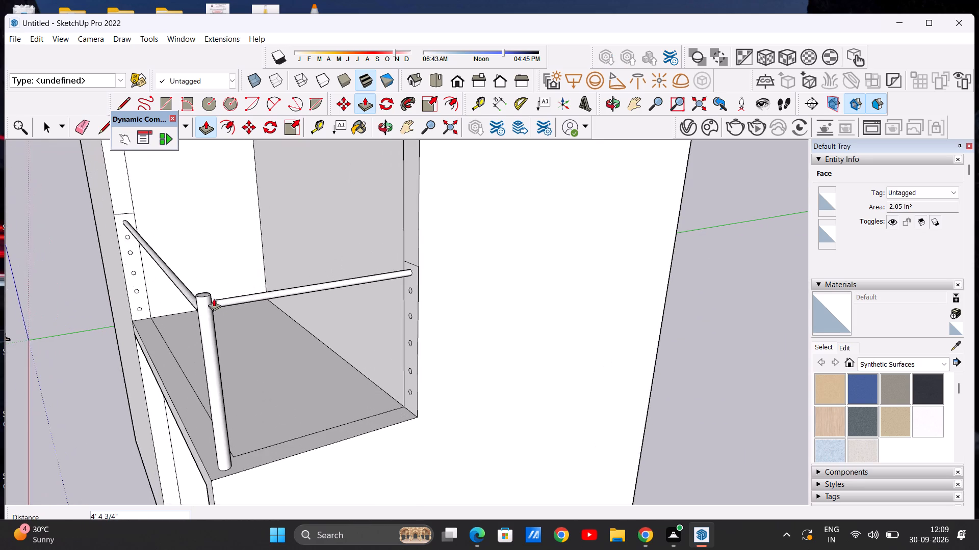
scroll(214, 298, "up", 16)
left_click(218, 300)
Push/Pull the second circle from the top on the short side into a rail about 4' 6 1/4" long, meeting the corner post.
scroll(198, 306, "down", 11)
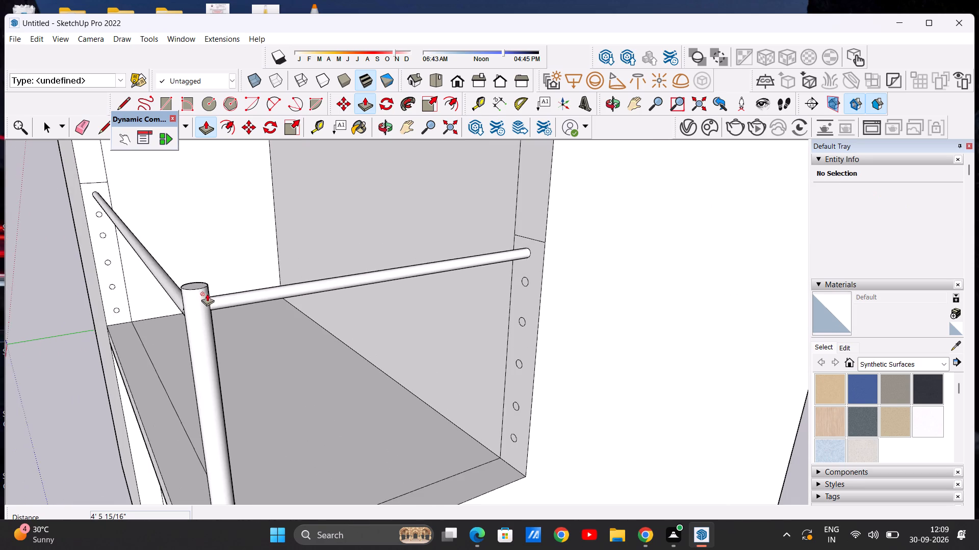
scroll(207, 293, "down", 12)
scroll(295, 281, "up", 19)
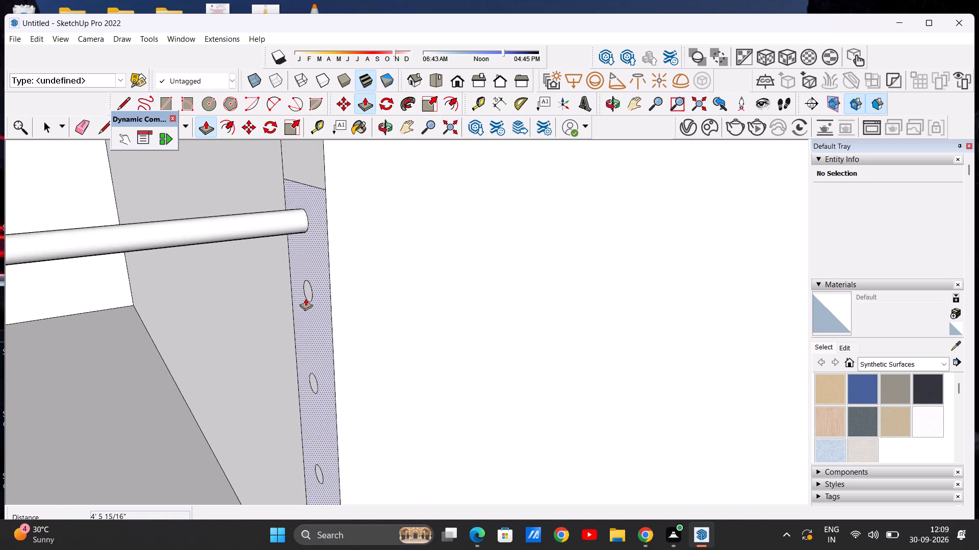
scroll(305, 298, "up", 11)
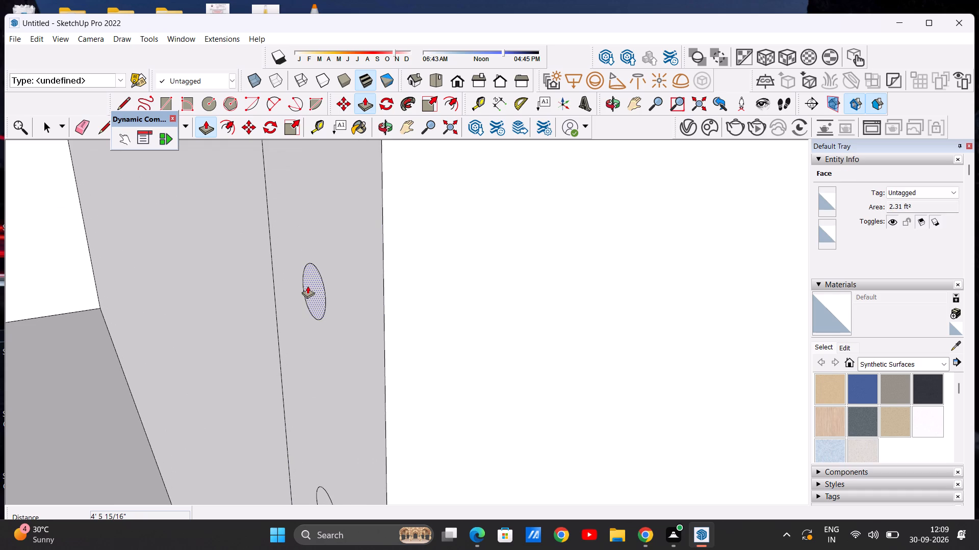
left_click(313, 286)
scroll(274, 290, "down", 16)
scroll(159, 294, "down", 16)
scroll(118, 300, "up", 3)
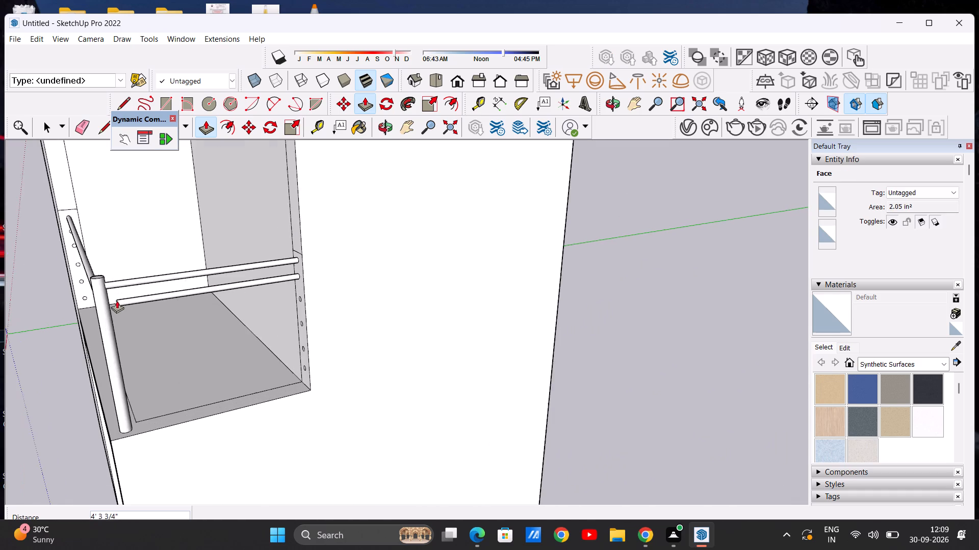
scroll(117, 300, "up", 20)
scroll(117, 300, "up", 1)
left_click(93, 300)
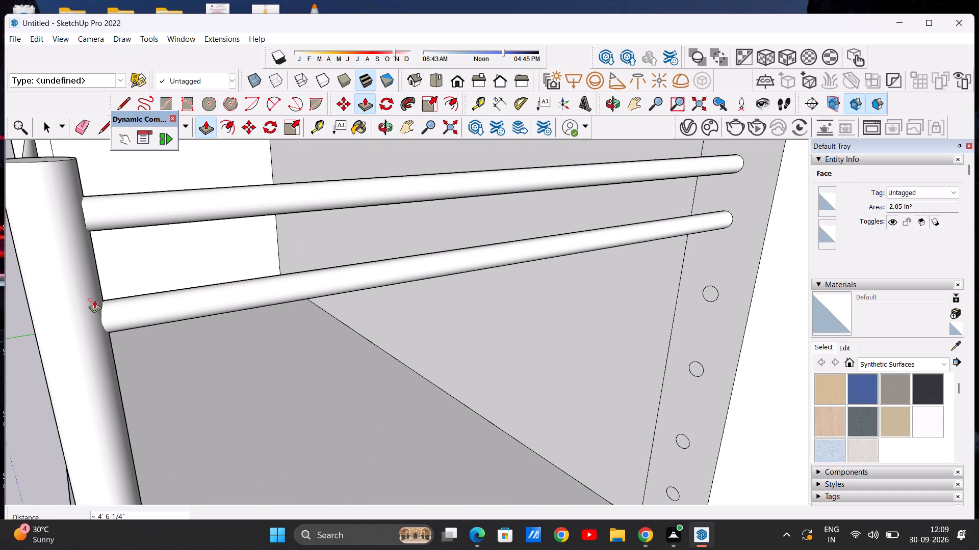
Push/Pull the second circle from the top on the balcony's long side into a rail about 10' 9 7/16" long, ending in the corner post.
scroll(123, 300, "down", 16)
scroll(233, 291, "up", 6)
middle_click_drag(218, 293, 251, 294)
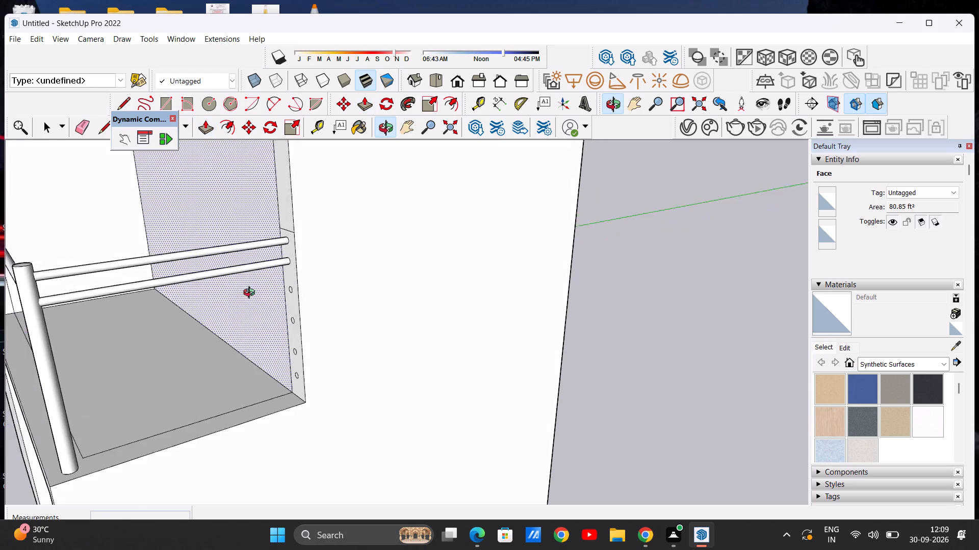
middle_click_drag(251, 294, 301, 295)
middle_click_drag(17, 342, 255, 333)
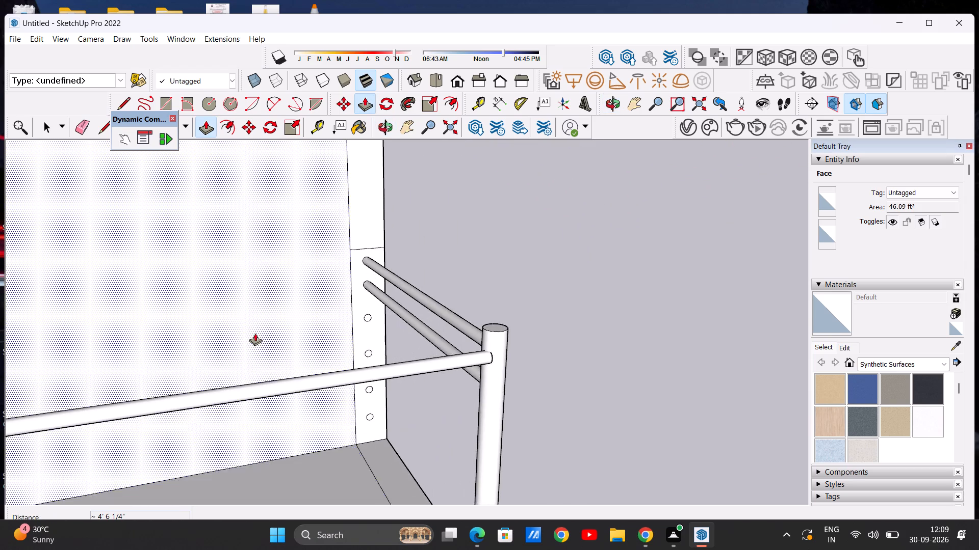
scroll(252, 333, "down", 18)
scroll(229, 346, "up", 6)
middle_click_drag(218, 346, 102, 350)
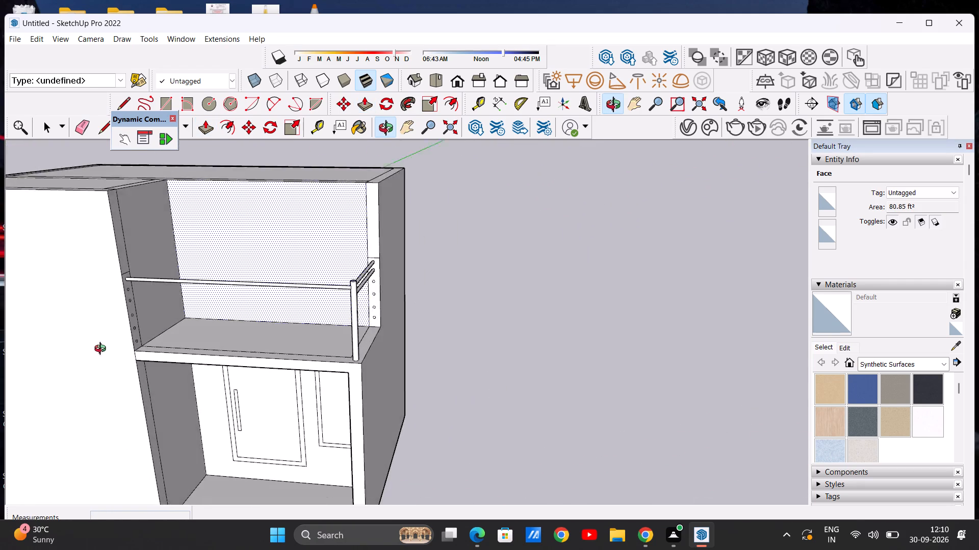
middle_click_drag(102, 350, 99, 347)
scroll(148, 288, "up", 19)
scroll(109, 287, "up", 7)
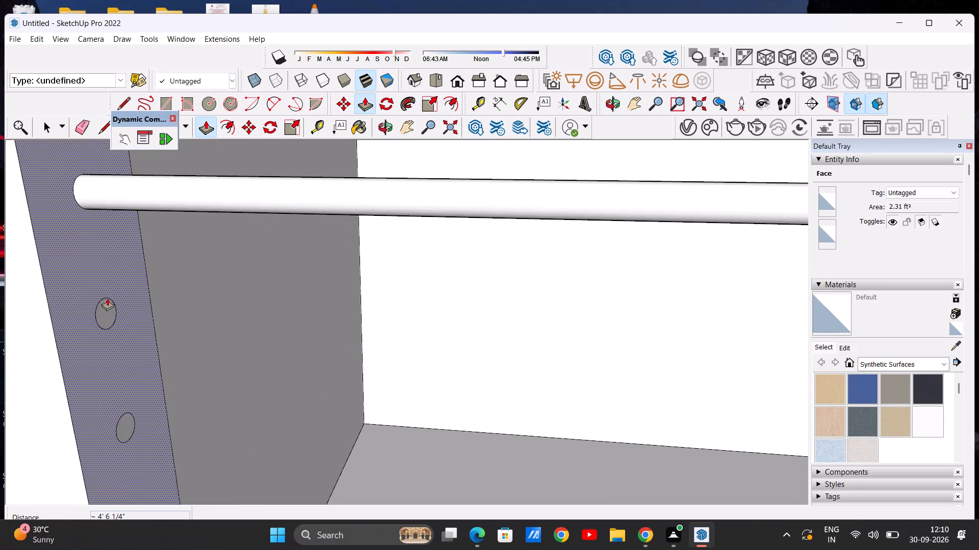
left_click(106, 305)
scroll(179, 318, "down", 14)
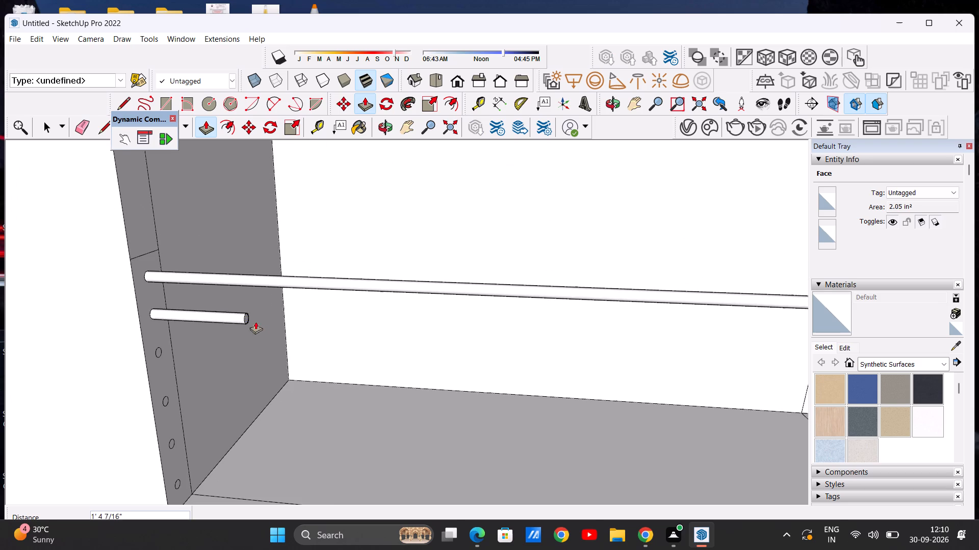
scroll(253, 334, "down", 12)
scroll(434, 335, "up", 9)
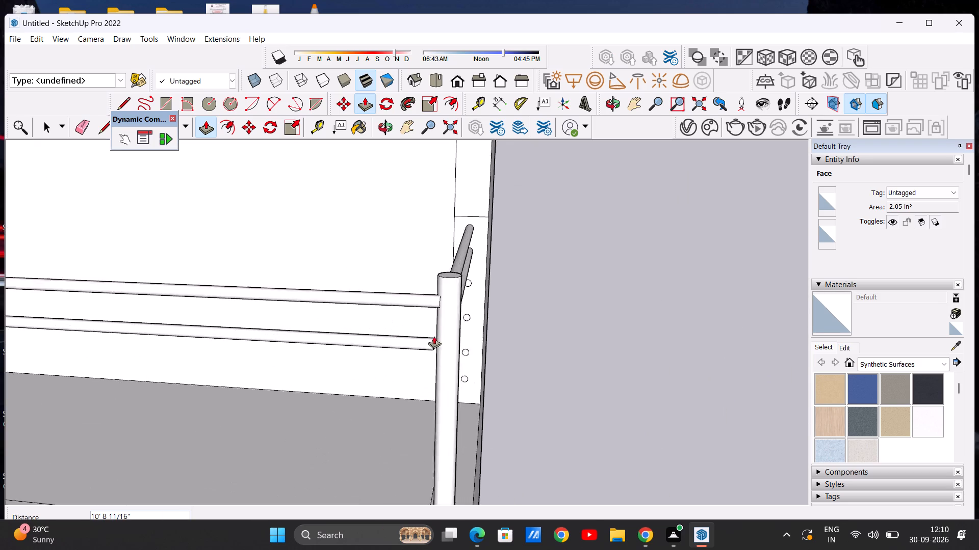
scroll(434, 336, "up", 10)
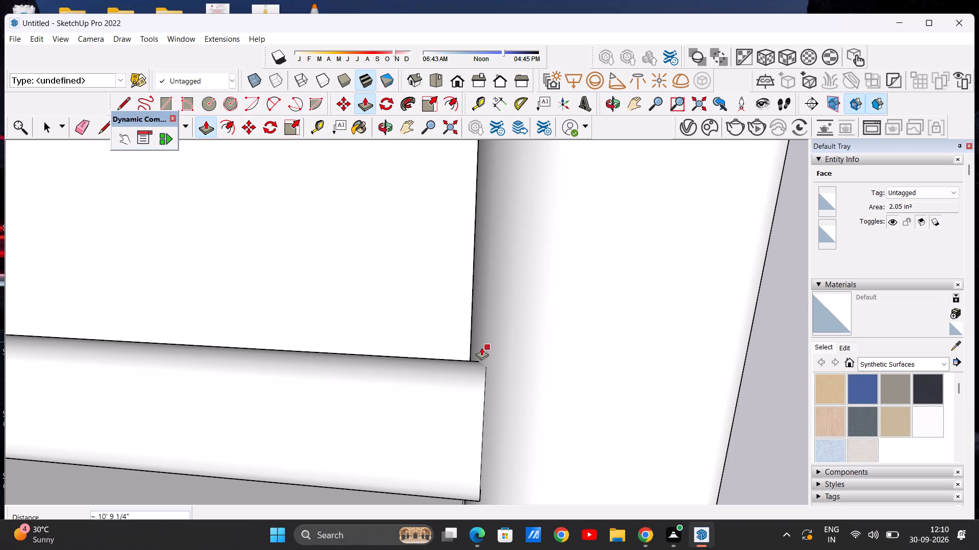
left_click(500, 343)
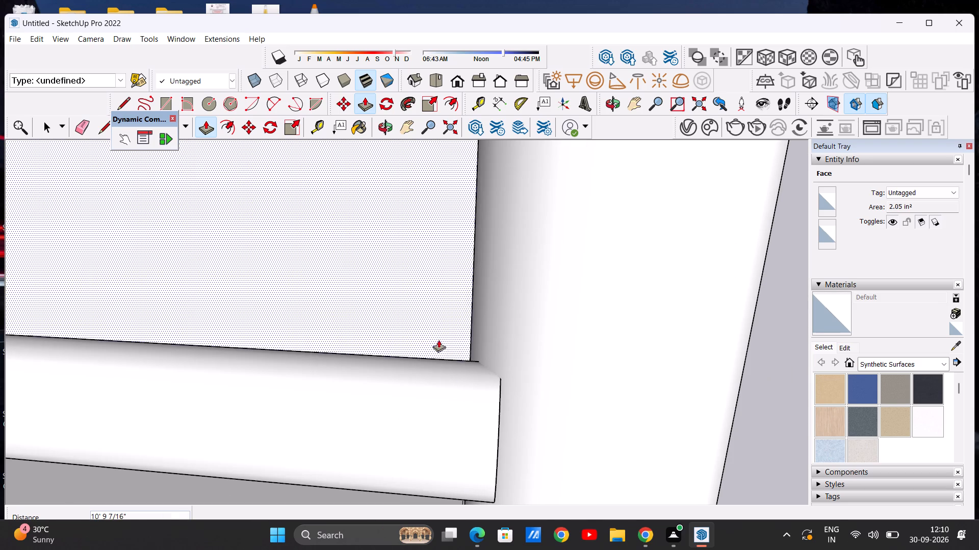
Push/Pull the third circle from the top on the short side into a rail about 4' 5 7/8" long, reaching the corner post.
scroll(439, 340, "down", 18)
middle_click_drag(459, 332, 182, 332)
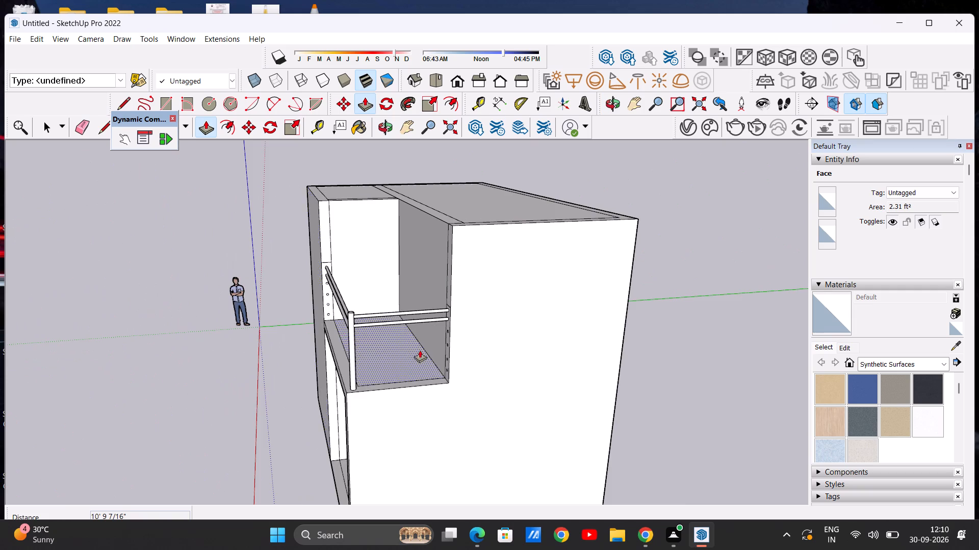
scroll(421, 350, "up", 7)
middle_click_drag(435, 348, 509, 345)
scroll(531, 280, "up", 15)
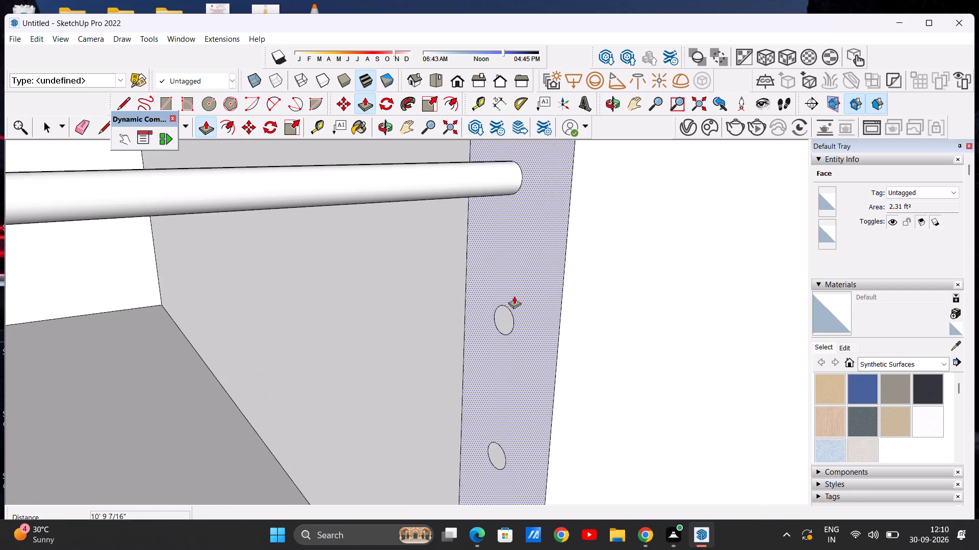
left_click(504, 310)
scroll(426, 321, "down", 16)
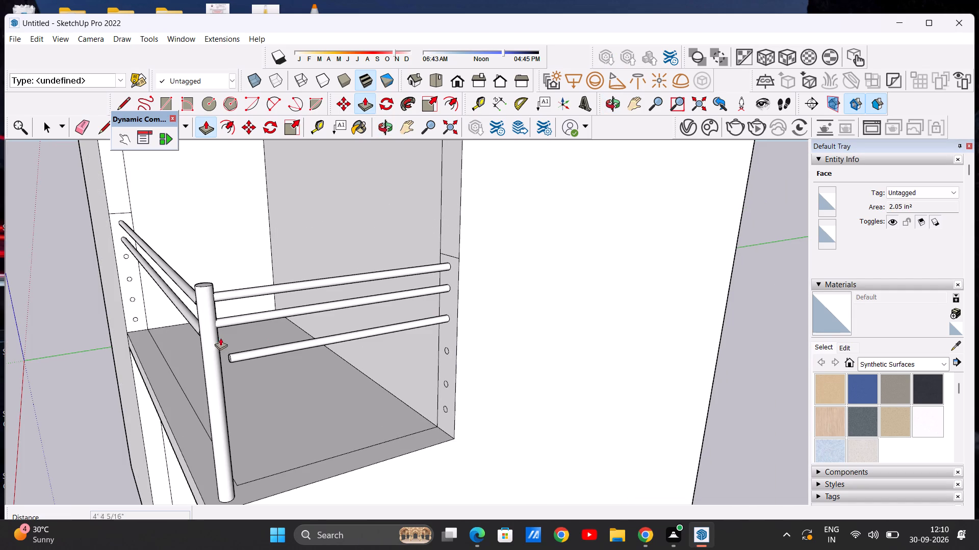
scroll(221, 362, "up", 12)
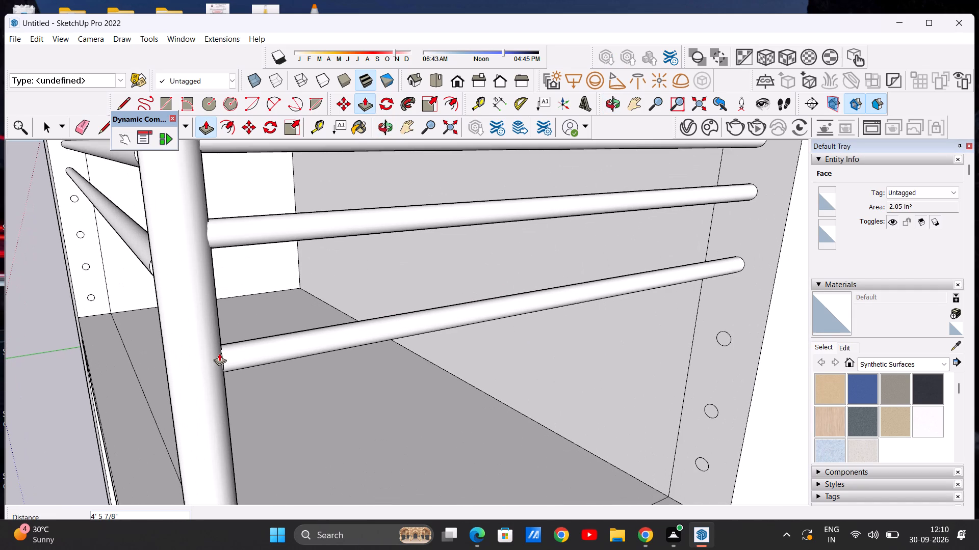
left_click(219, 351)
Push/Pull the third circle from the top on the long side into a rail about 10' 9 7/8" long, ending in the corner post.
scroll(219, 343, "down", 12)
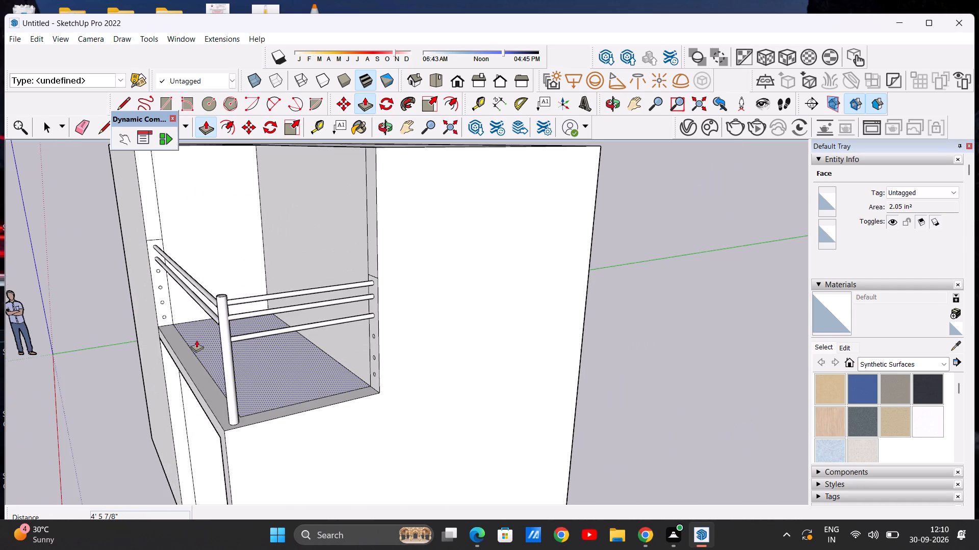
middle_click_drag(211, 341, 465, 299)
middle_click_drag(120, 315, 39, 324)
scroll(102, 301, "up", 14)
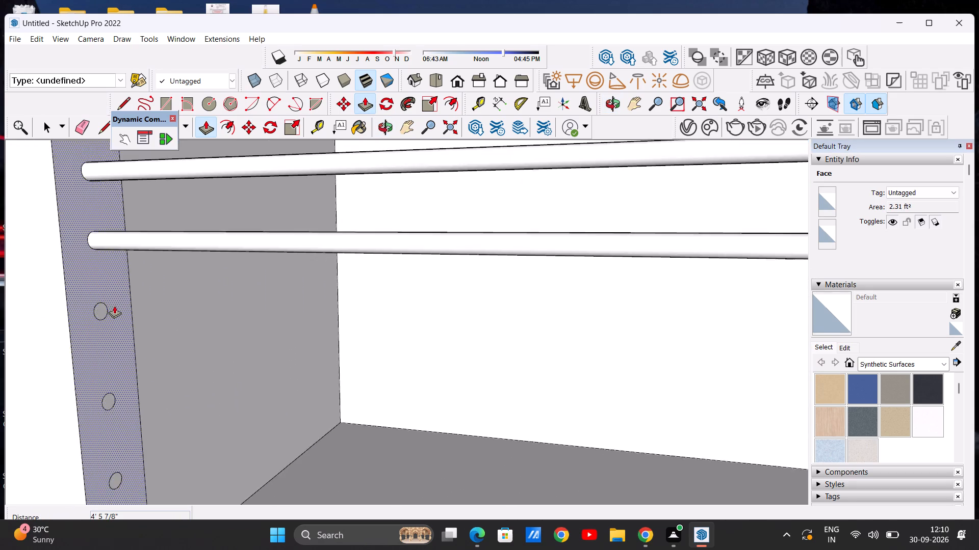
scroll(114, 306, "up", 8)
left_click(88, 311)
scroll(169, 322, "down", 17)
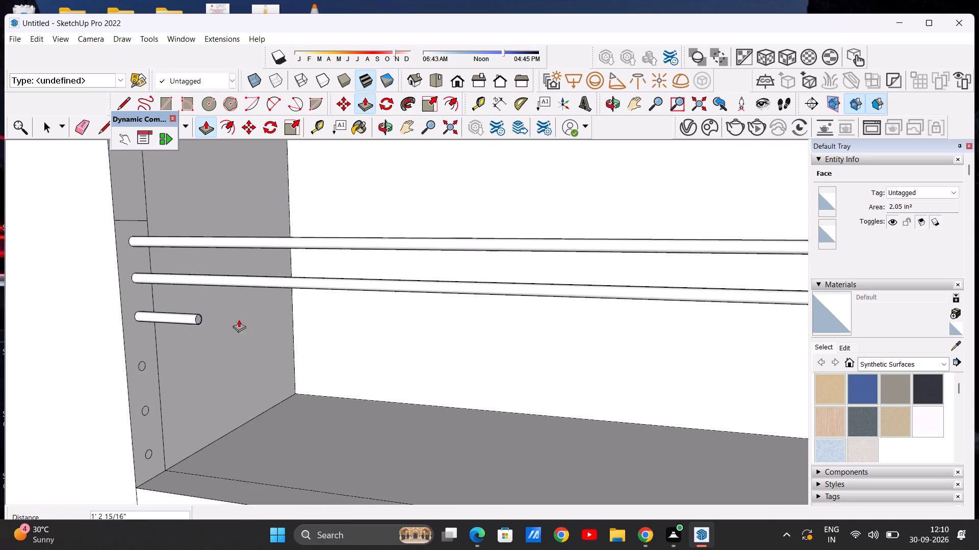
scroll(345, 327, "down", 15)
scroll(456, 327, "up", 19)
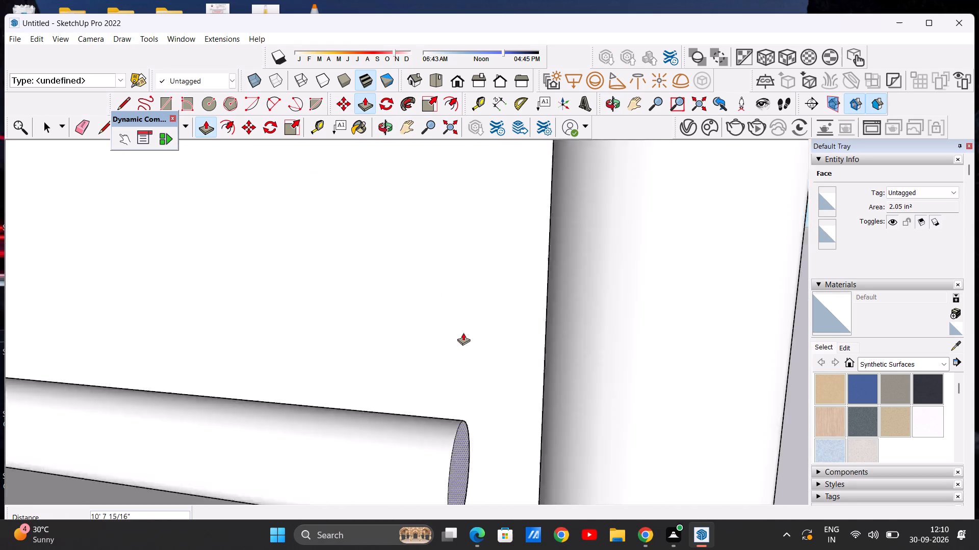
scroll(463, 333, "up", 1)
scroll(448, 330, "down", 8)
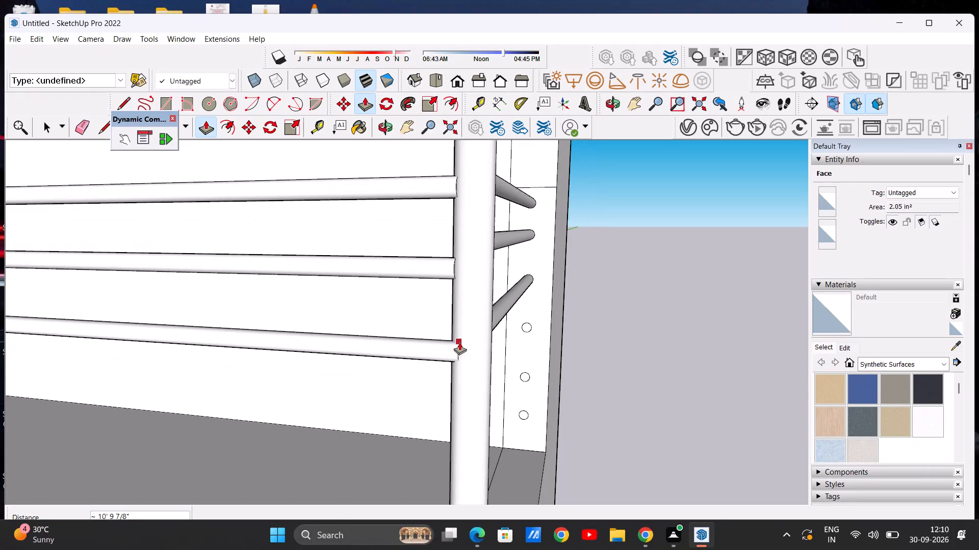
left_click(459, 342)
Push/Pull the fourth circle from the top on the short side into a rail about 4' 7 5/16" long, ending in the corner post.
scroll(443, 327, "down", 13)
middle_click_drag(442, 338, 373, 331)
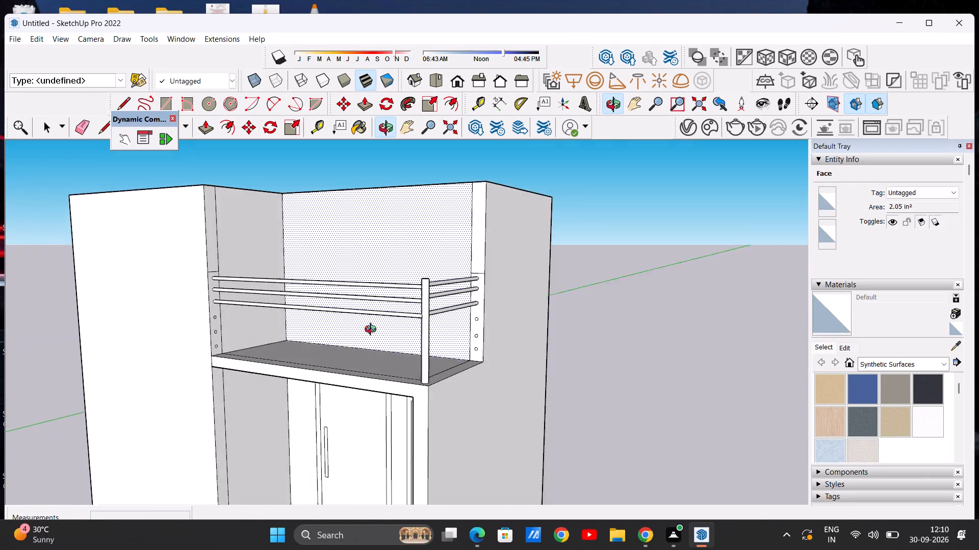
middle_click_drag(373, 331, 322, 332)
scroll(456, 322, "up", 18)
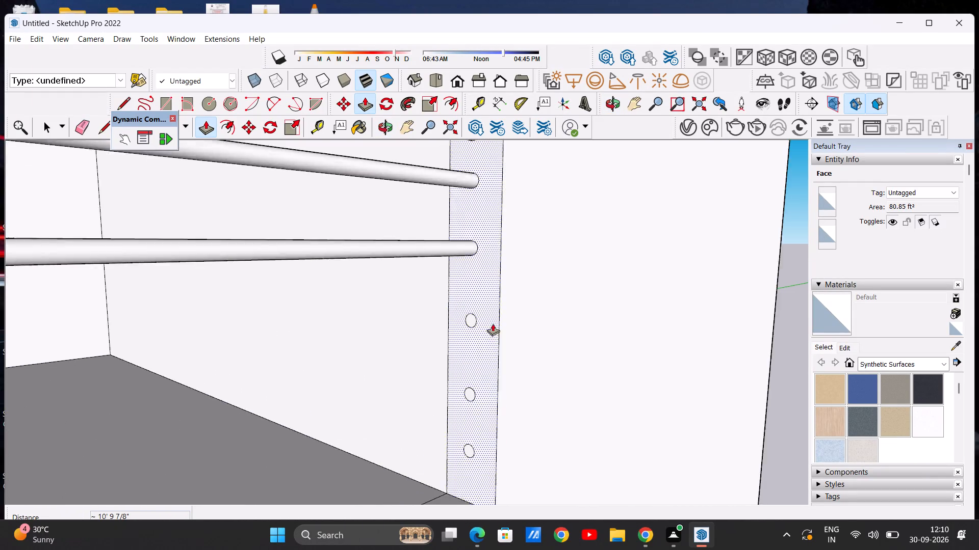
scroll(493, 323, "up", 2)
left_click(455, 315)
scroll(398, 325, "down", 16)
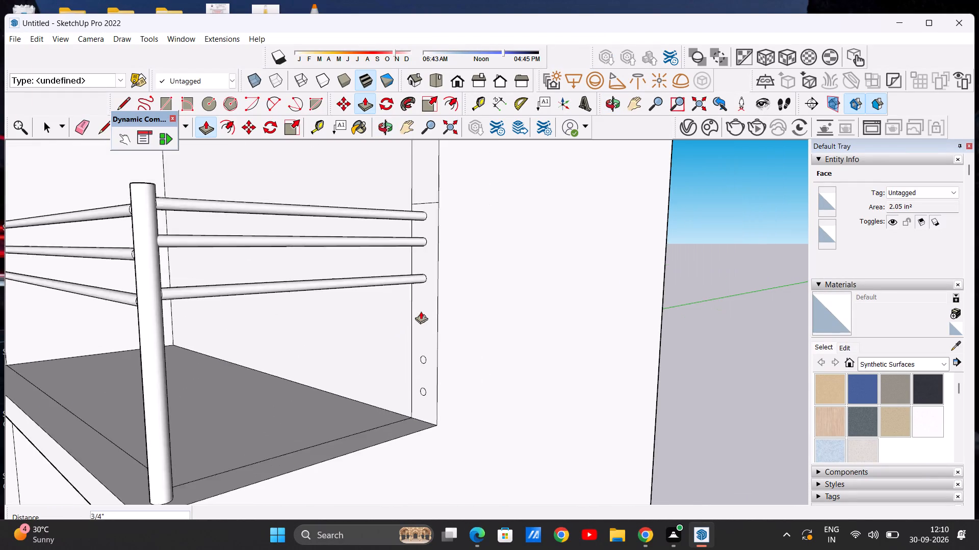
scroll(254, 336, "up", 10)
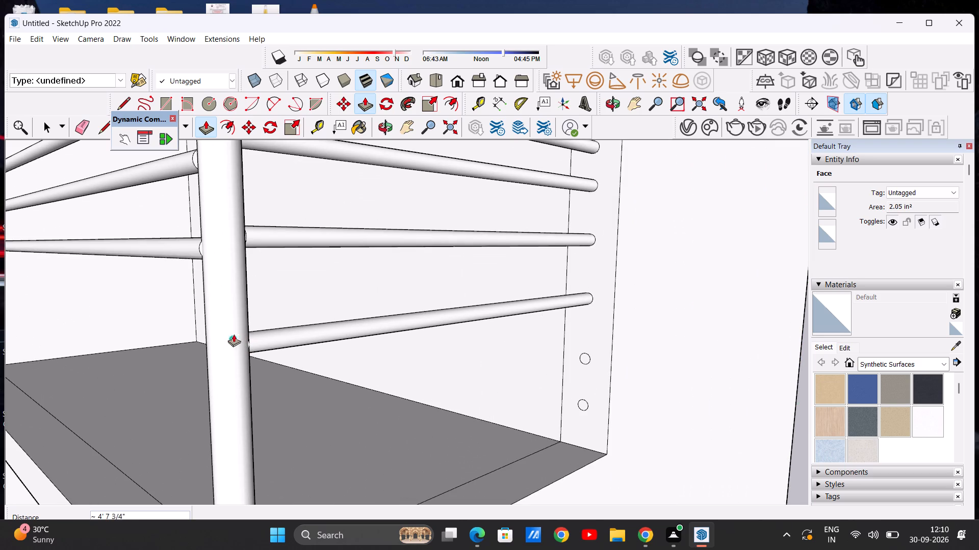
middle_click_drag(242, 333, 193, 330)
left_click(197, 324)
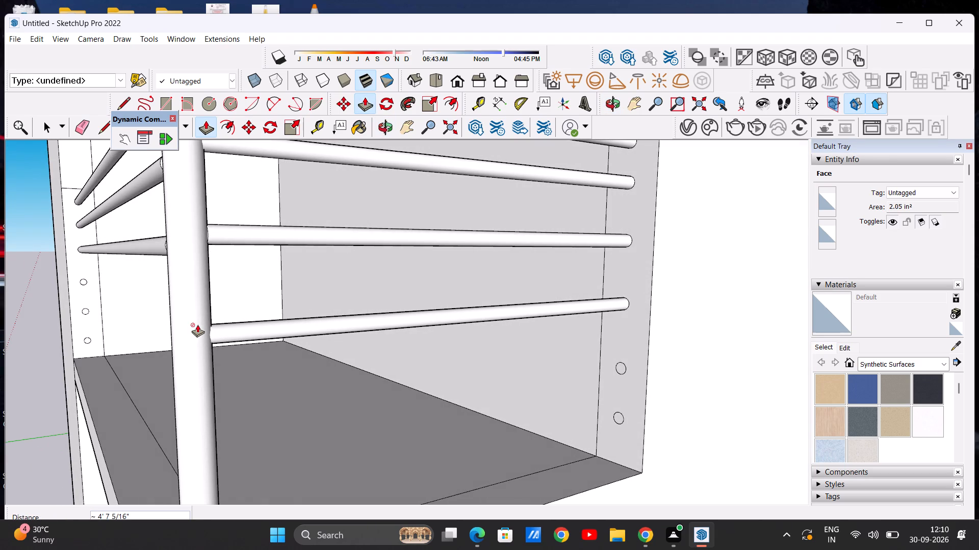
Push/Pull the fourth circle from the top on the balcony's long side into a rail about 10' 10 1/4" long, ending in the corner post.
middle_click_drag(171, 328, 242, 337)
scroll(280, 335, "down", 19)
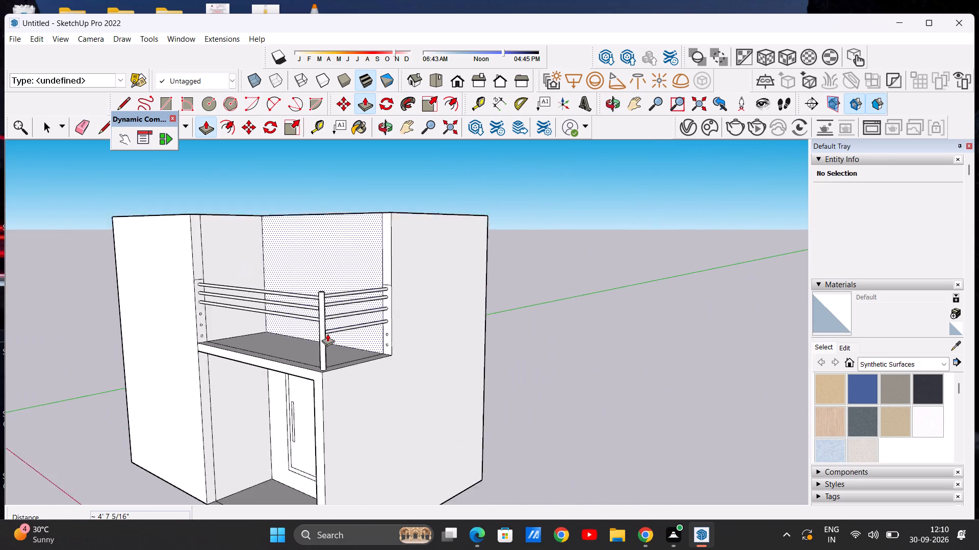
scroll(222, 311, "up", 20)
scroll(222, 311, "up", 11)
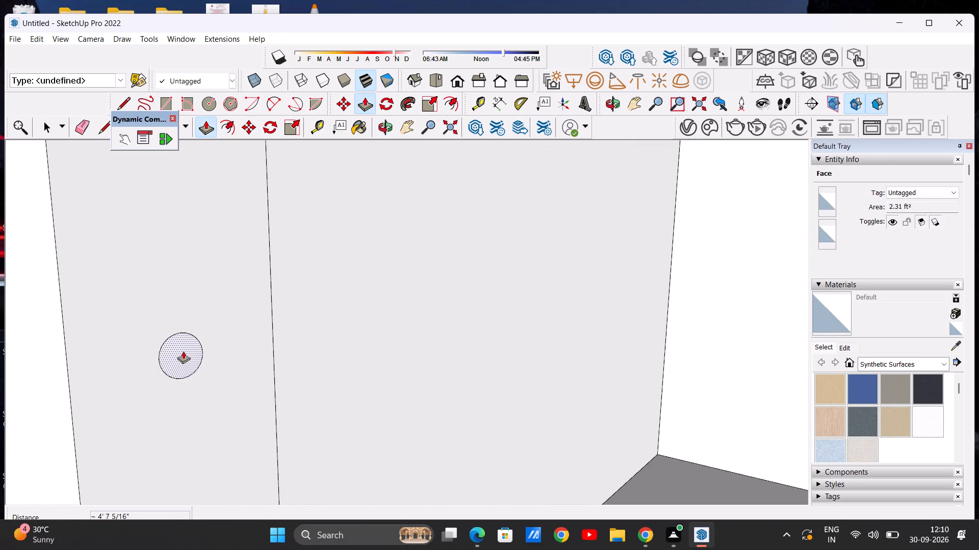
left_click(181, 352)
scroll(284, 357, "down", 19)
scroll(243, 320, "down", 9)
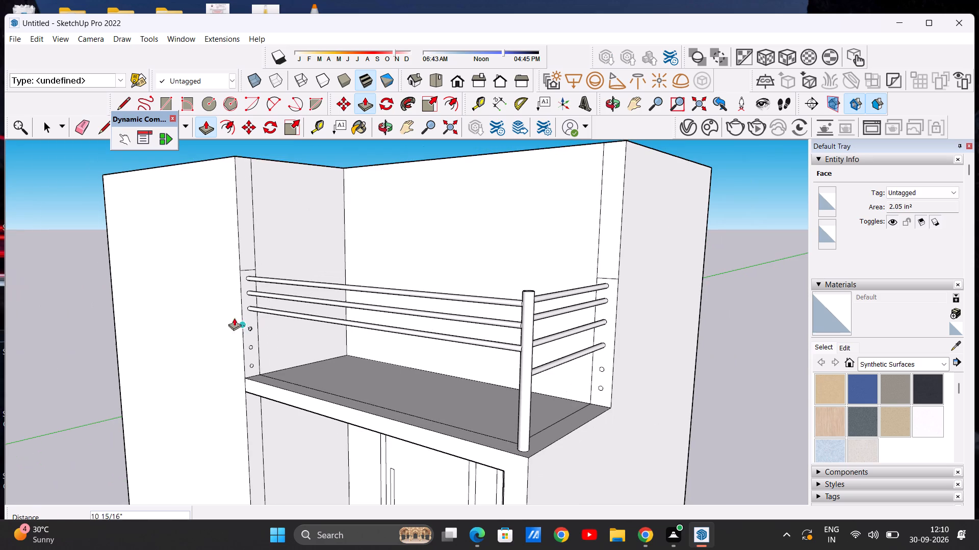
scroll(517, 381, "up", 17)
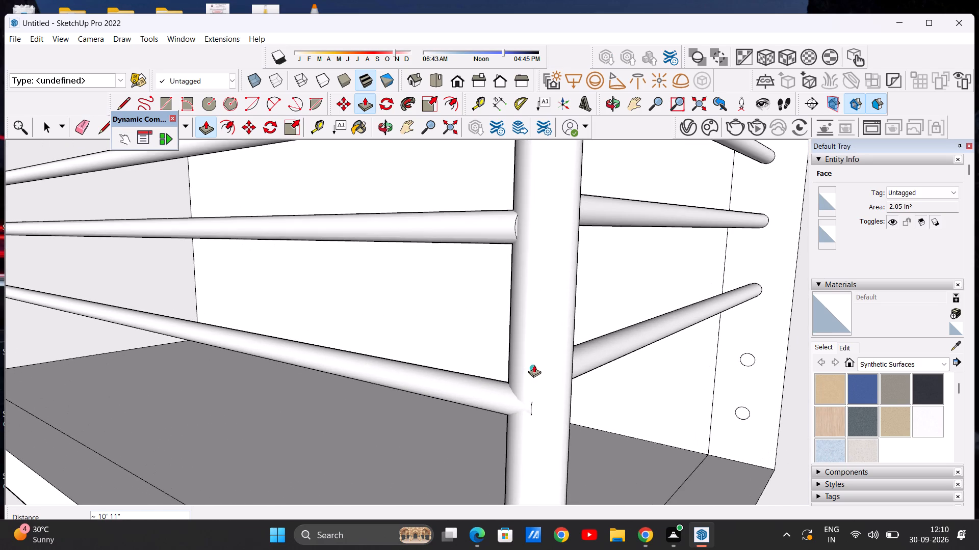
left_click(516, 361)
Push/Pull the fifth circle from the top on the short side into a rail about 4' 7 5/16" long, ending in the corner post.
scroll(507, 356, "down", 3)
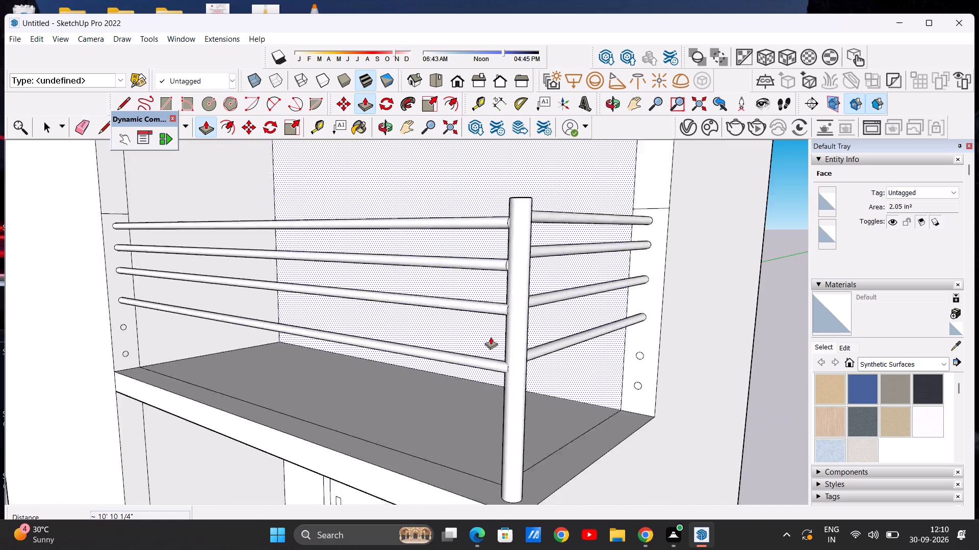
scroll(491, 337, "down", 14)
scroll(527, 339, "up", 15)
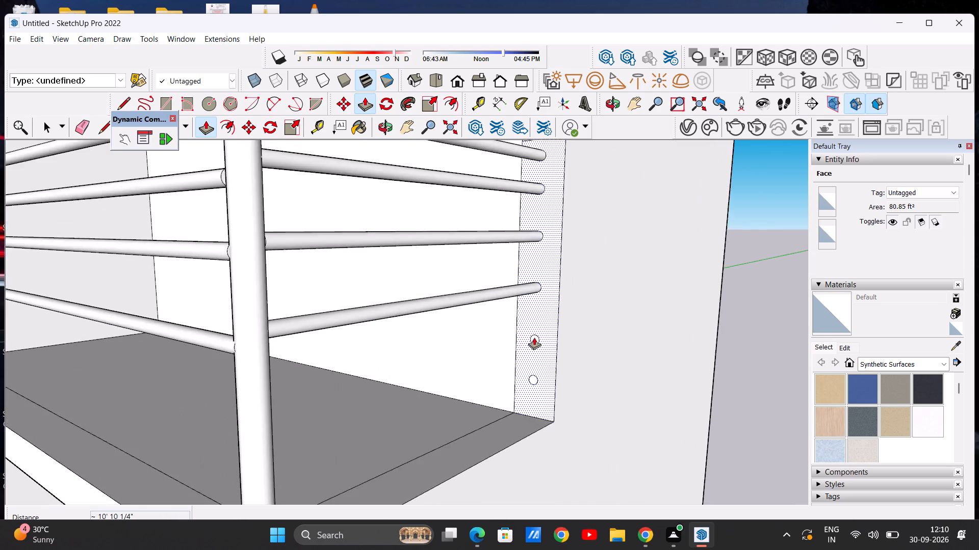
scroll(537, 335, "up", 6)
left_click(534, 340)
scroll(482, 349, "down", 10)
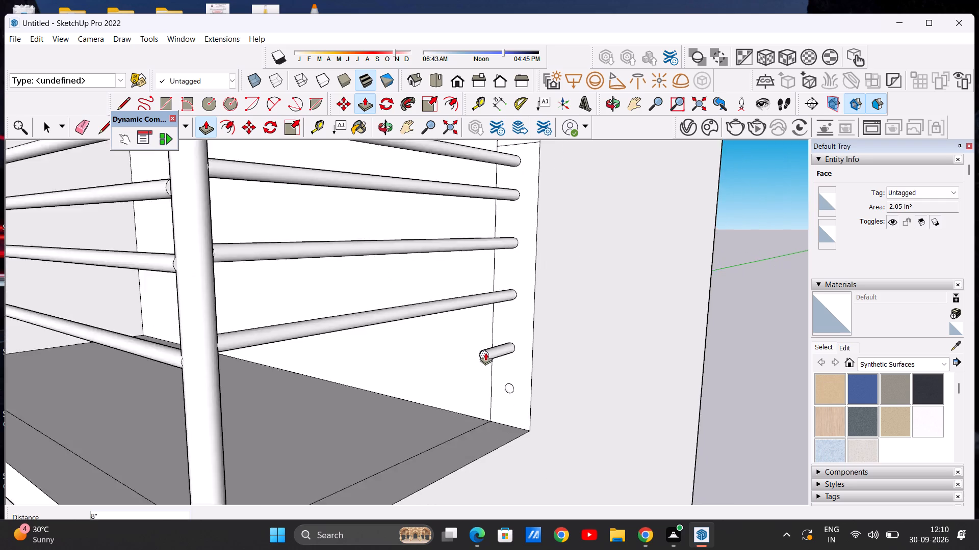
scroll(485, 352, "down", 2)
scroll(374, 381, "up", 7)
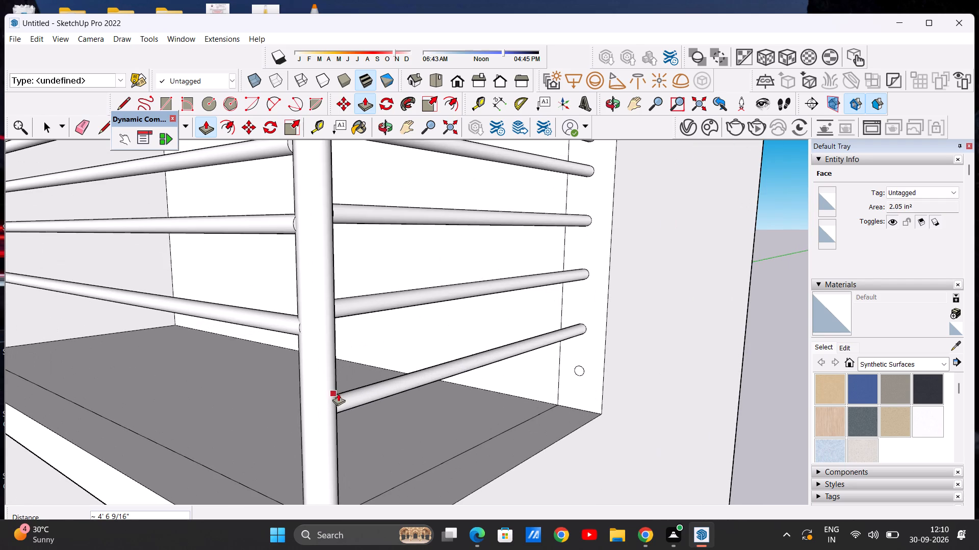
left_click(333, 393)
Push/Pull the fifth circle from the top on the long side into a rail about 10' 11" long, ending in the corner post.
scroll(362, 366, "down", 14)
scroll(269, 341, "up", 6)
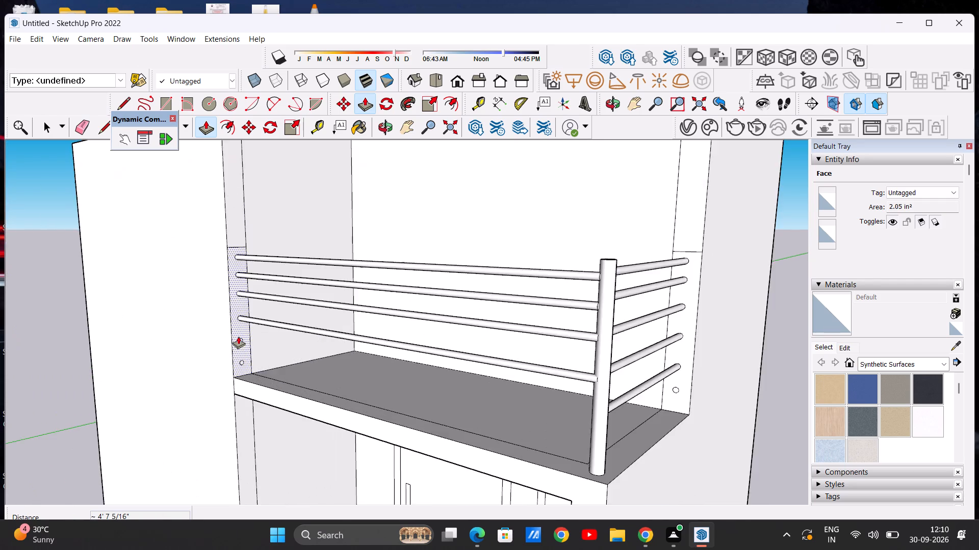
scroll(238, 336, "up", 9)
scroll(254, 337, "up", 14)
left_click(214, 351)
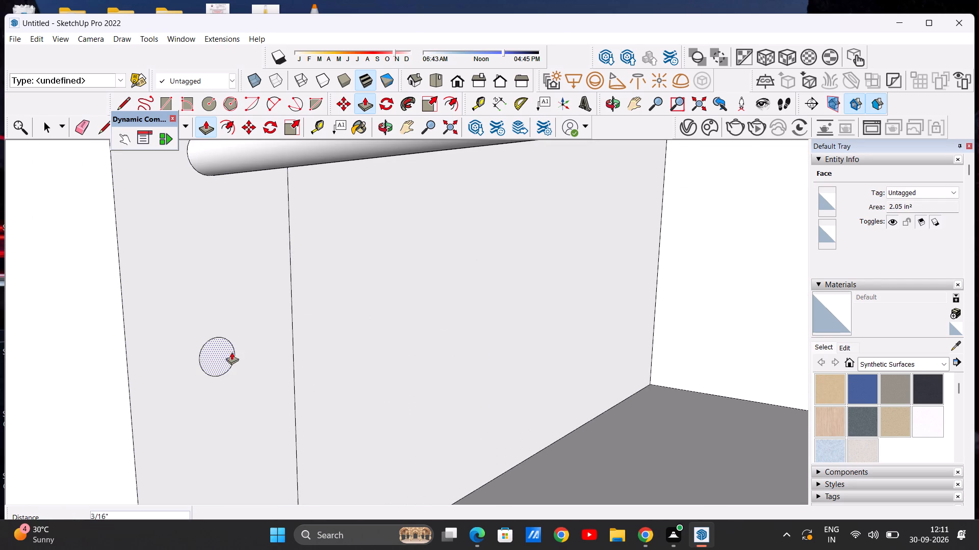
scroll(269, 357, "down", 17)
scroll(355, 403, "down", 17)
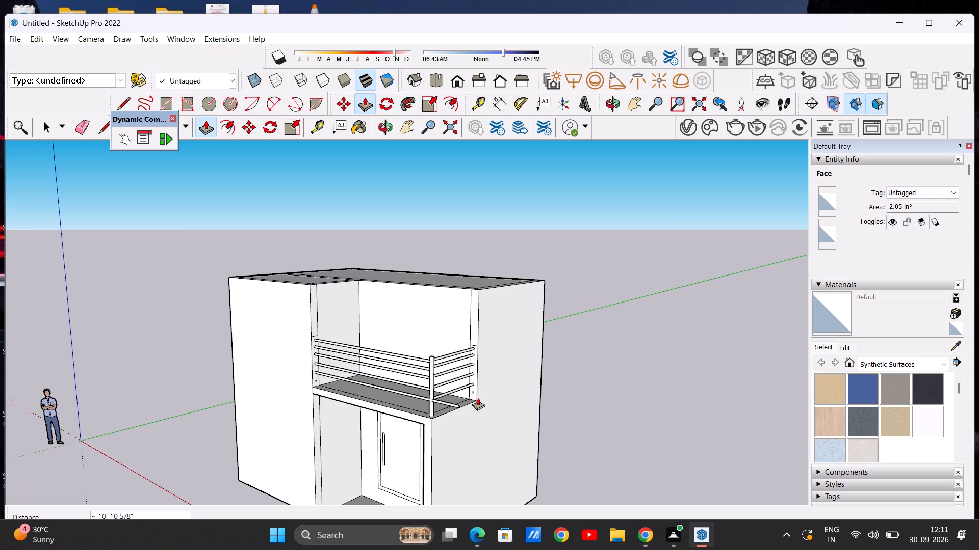
scroll(409, 397, "up", 7)
scroll(451, 403, "up", 14)
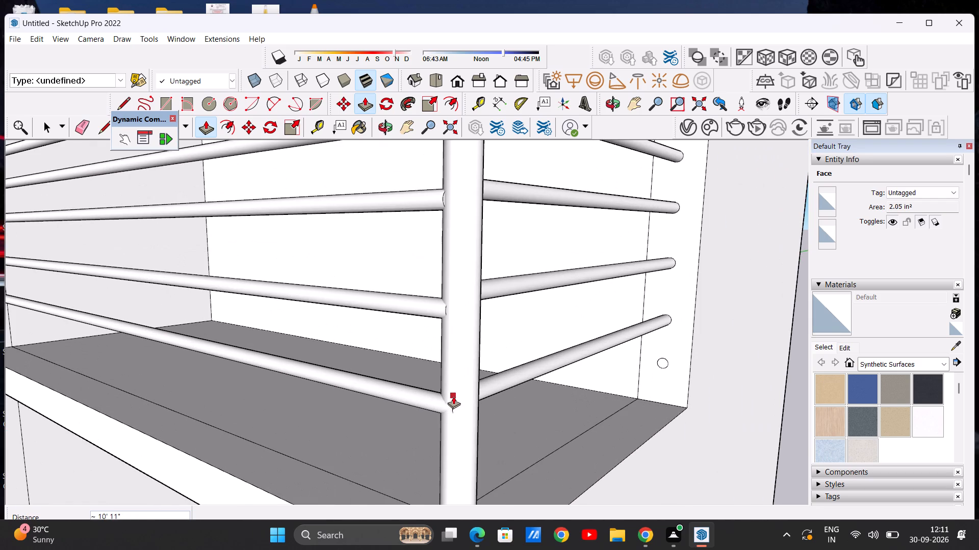
left_click(453, 396)
Push/Pull the lowest circle on the short side into a rail about 4' 7 5/16" long, ending in the corner post.
scroll(439, 378, "down", 13)
scroll(522, 360, "up", 4)
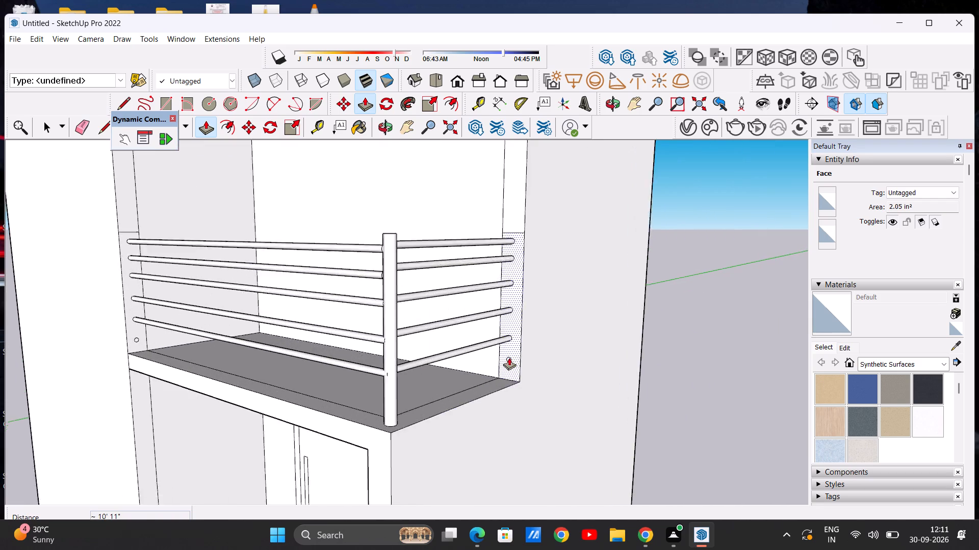
scroll(509, 358, "up", 20)
scroll(509, 358, "up", 4)
left_click(513, 383)
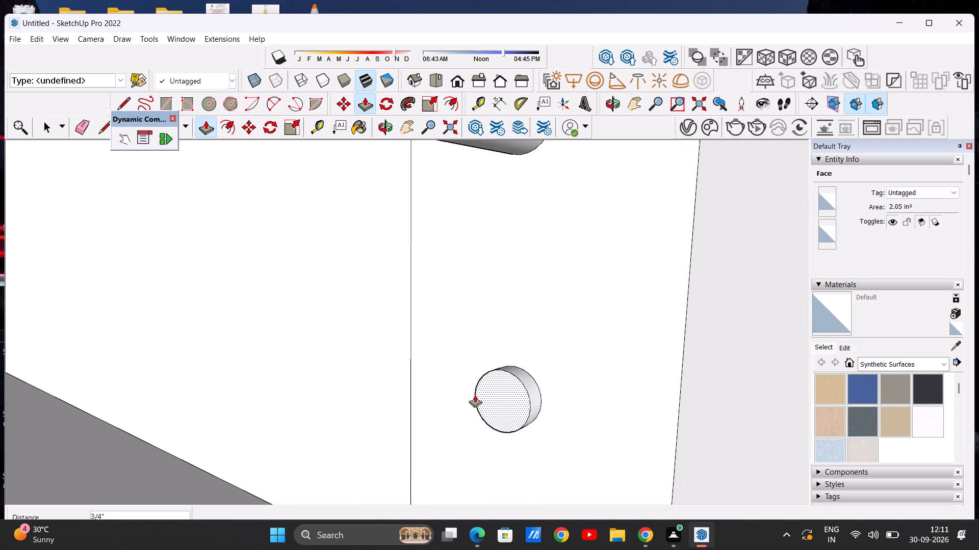
scroll(473, 402, "down", 18)
scroll(421, 423, "down", 19)
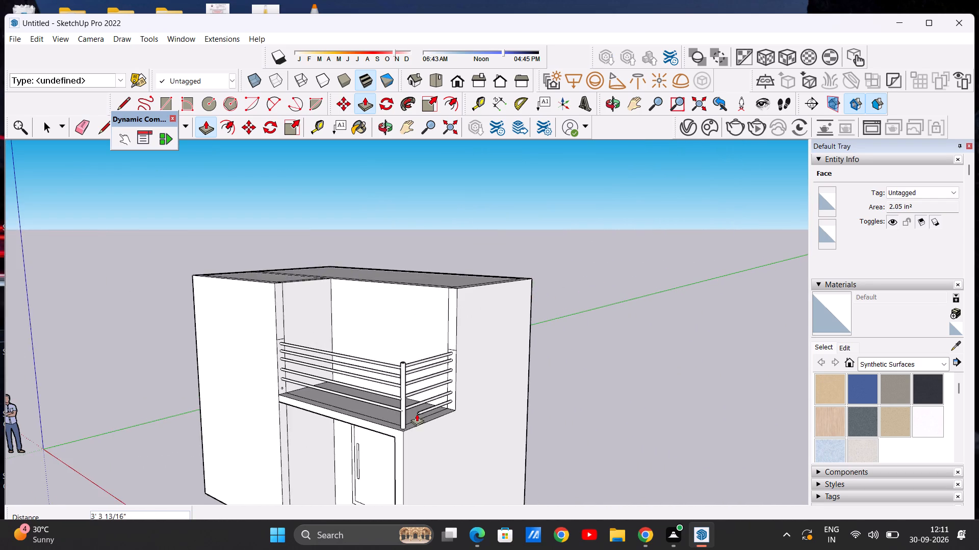
scroll(409, 422, "up", 8)
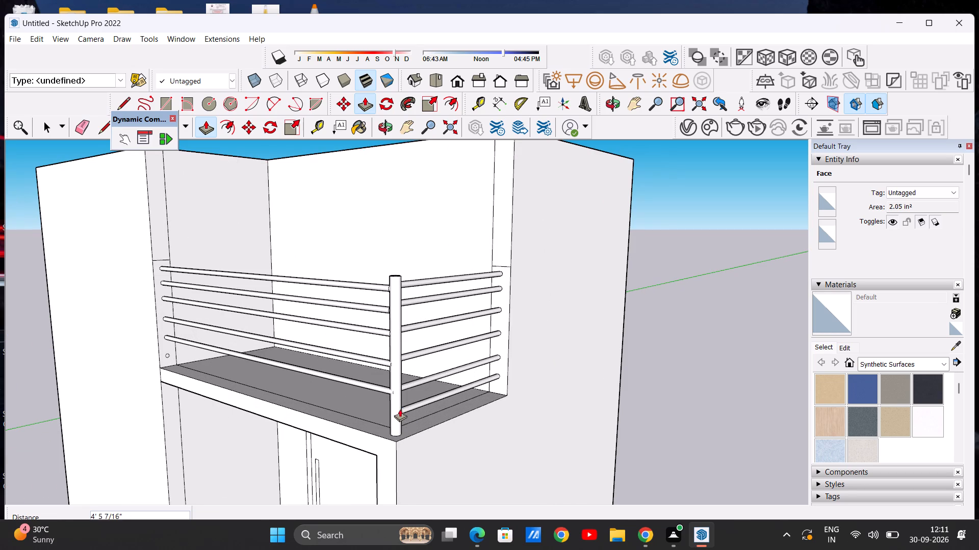
middle_click_drag(396, 406, 332, 400)
scroll(378, 409, "up", 12)
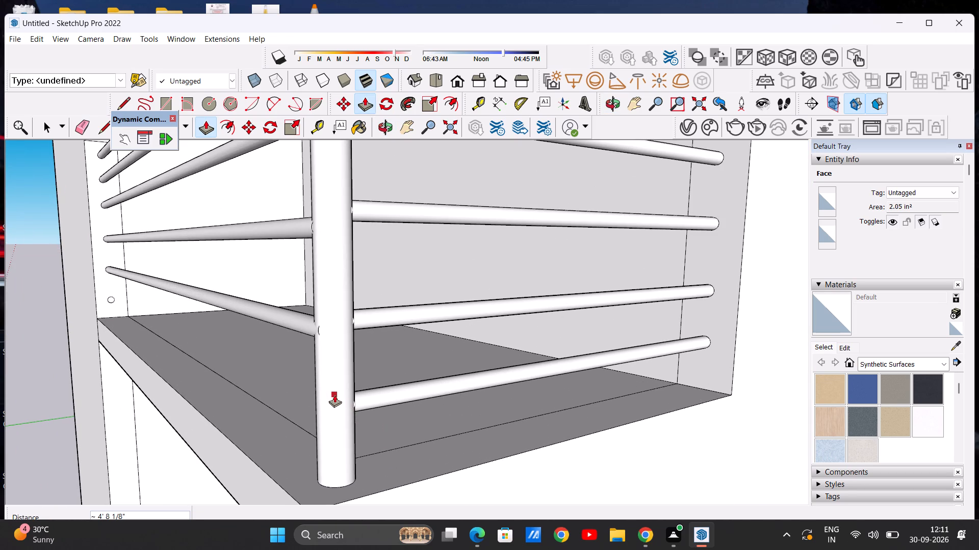
left_click(343, 391)
Push/Pull the lowest circle on the long side into a rail about 10' 11" long, ending in the corner post.
scroll(334, 398, "down", 7)
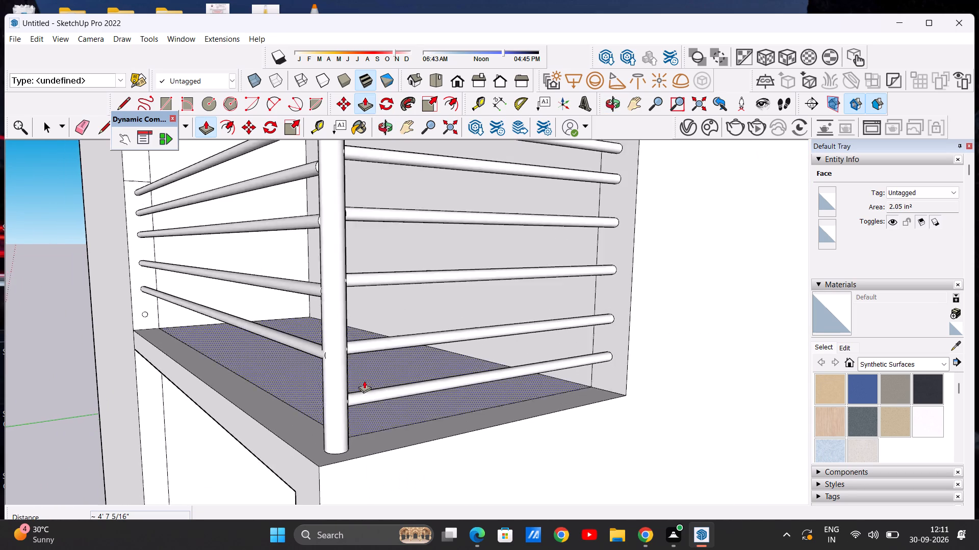
scroll(364, 380, "down", 10)
scroll(276, 344, "up", 20)
scroll(276, 344, "up", 3)
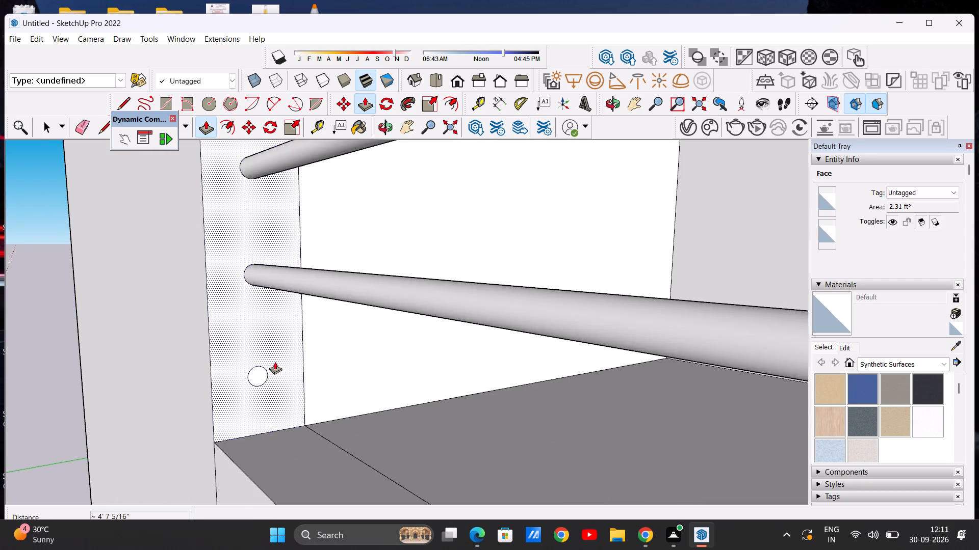
scroll(275, 362, "up", 4)
left_click(244, 380)
scroll(326, 402, "down", 13)
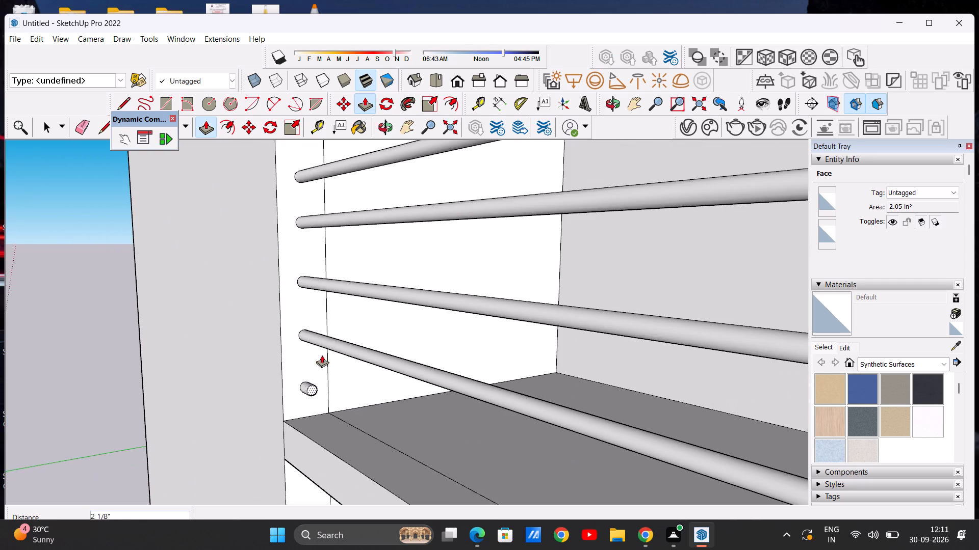
scroll(323, 349, "down", 10)
scroll(455, 398, "down", 8)
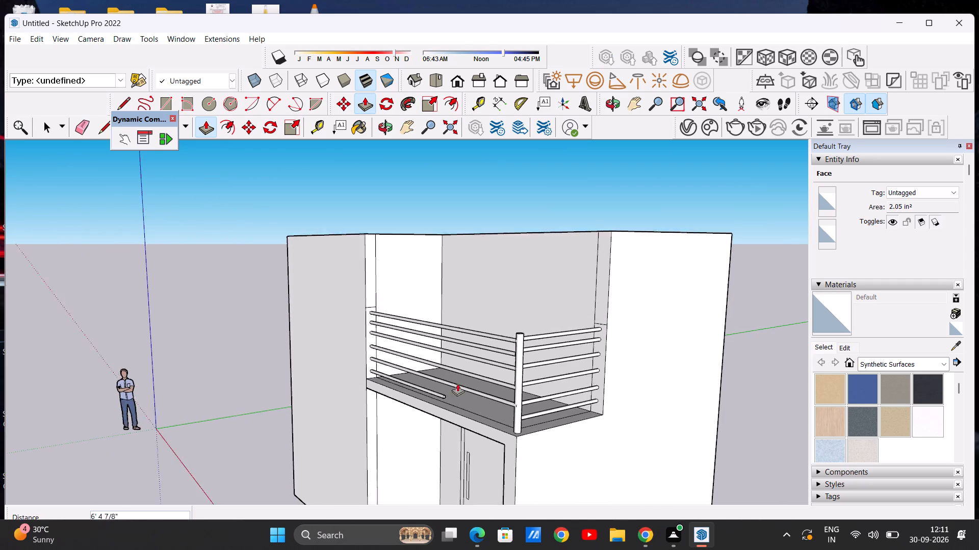
scroll(457, 383, "down", 1)
scroll(504, 407, "up", 16)
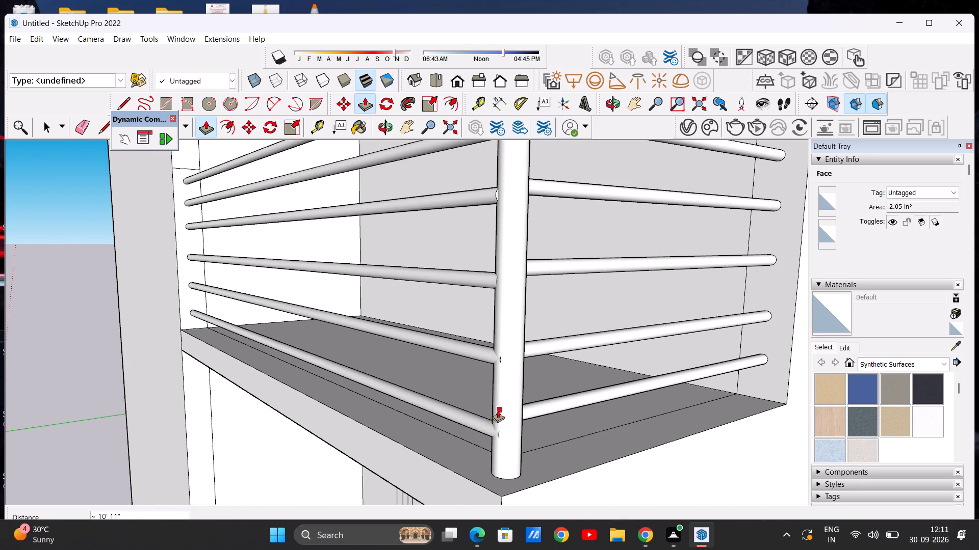
left_click(496, 406)
key("space")
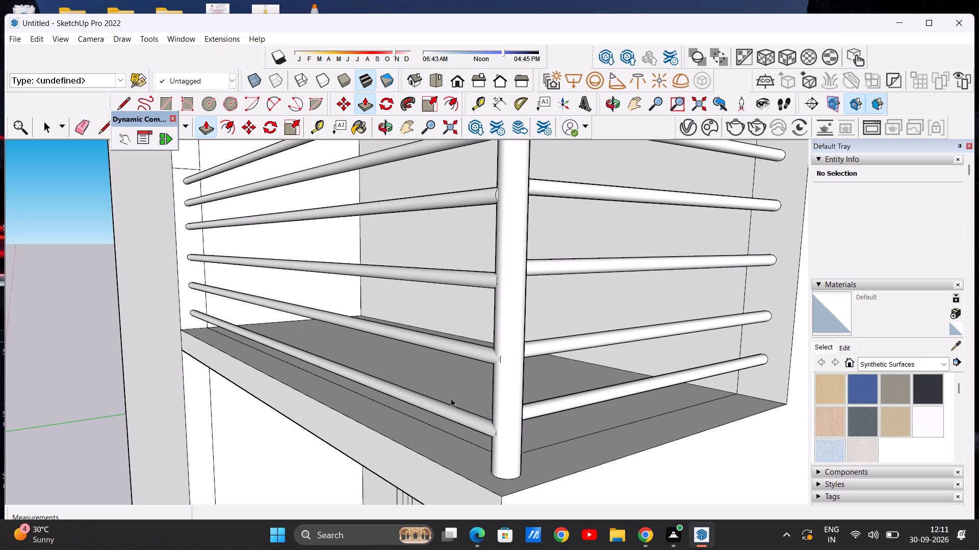
Examine the house's front elevation, including the balcony railing, door and window, from near and far.
scroll(400, 367, "down", 15)
middle_click_drag(394, 353, 560, 334)
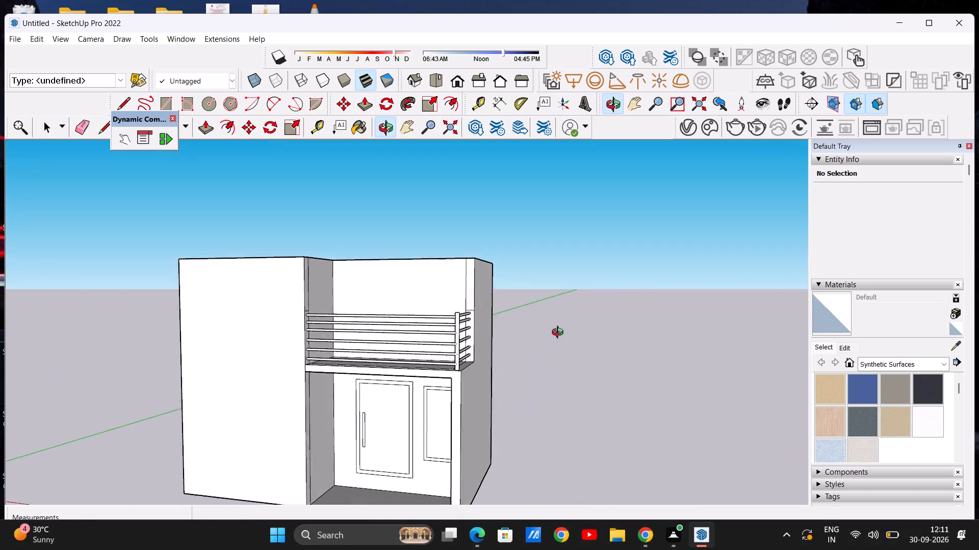
middle_click_drag(560, 334, 621, 337)
scroll(388, 341, "down", 5)
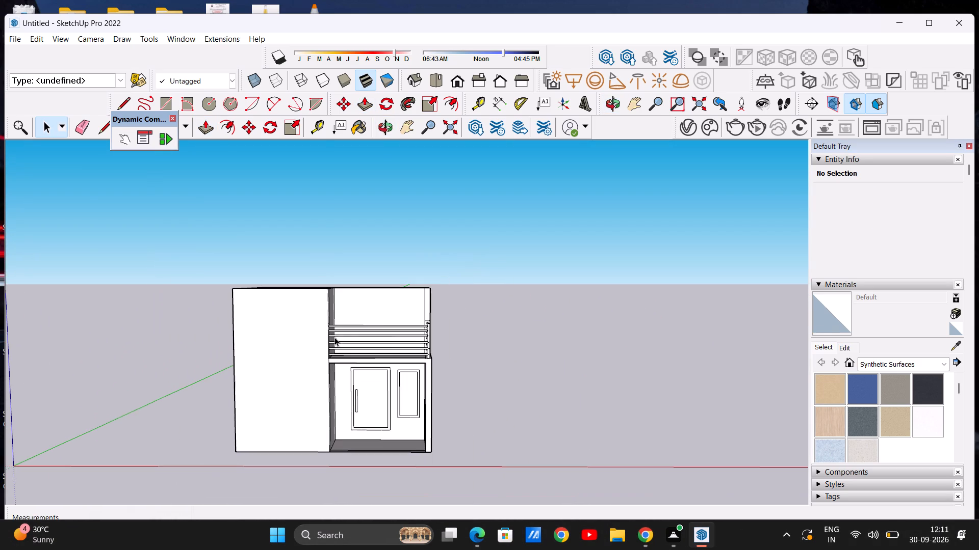
scroll(334, 337, "down", 1)
scroll(305, 284, "up", 3)
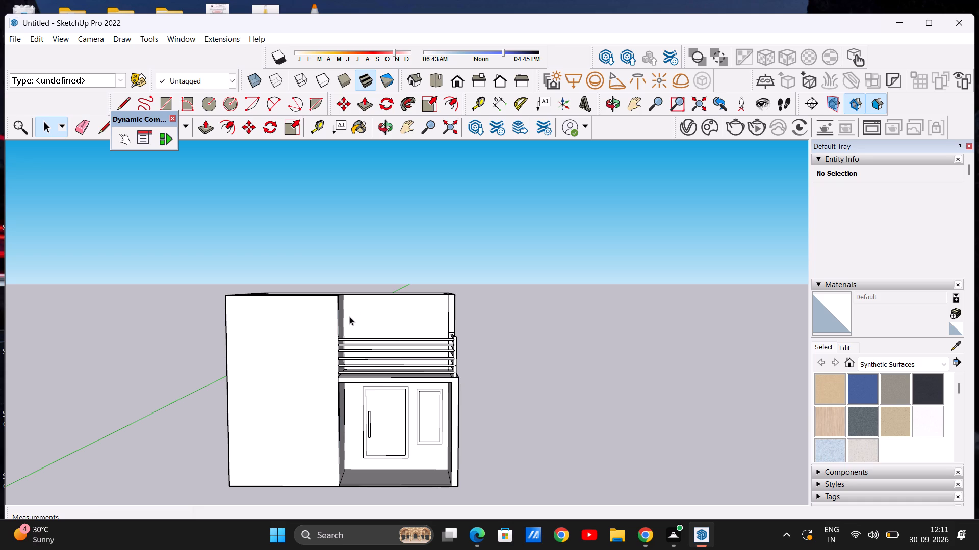
scroll(307, 311, "down", 19)
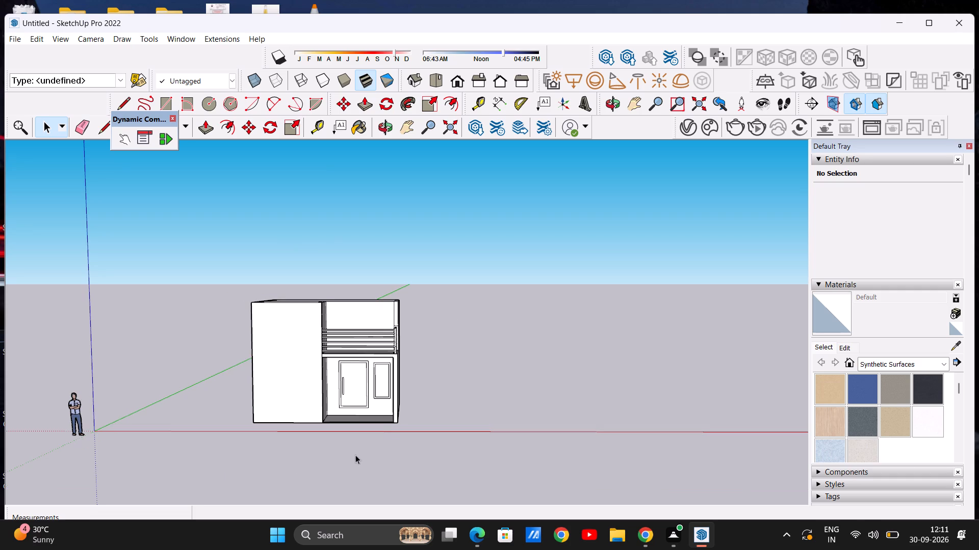
scroll(333, 369, "up", 8)
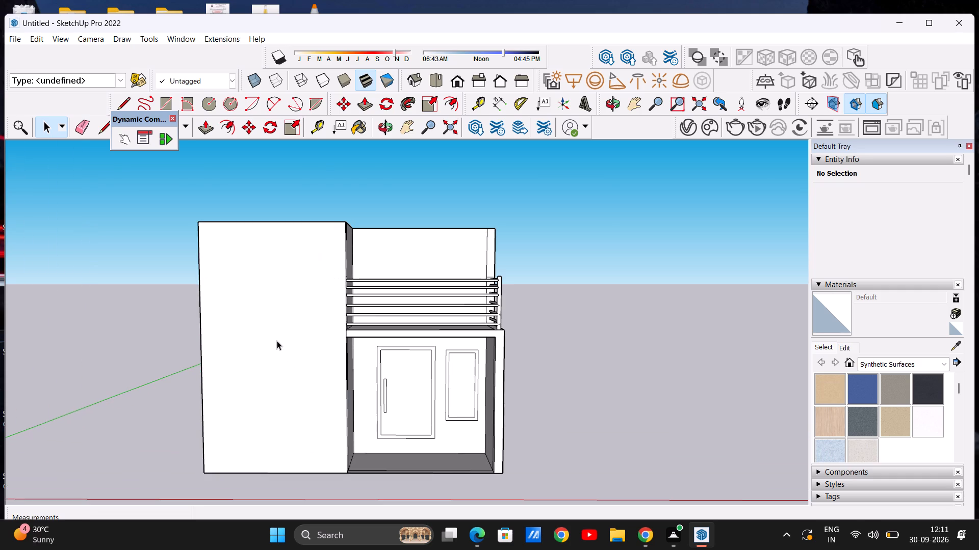
scroll(277, 341, "down", 5)
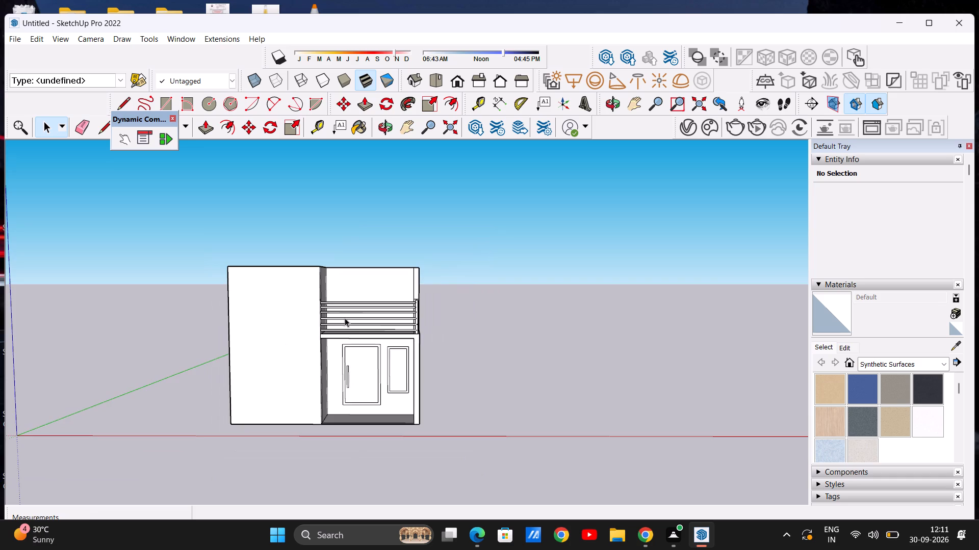
Copy the balcony floor face with its edges about 7' 7 9/16" straight up, level with the top of the walls.
middle_click_drag(341, 318, 246, 517)
scroll(368, 297, "up", 1)
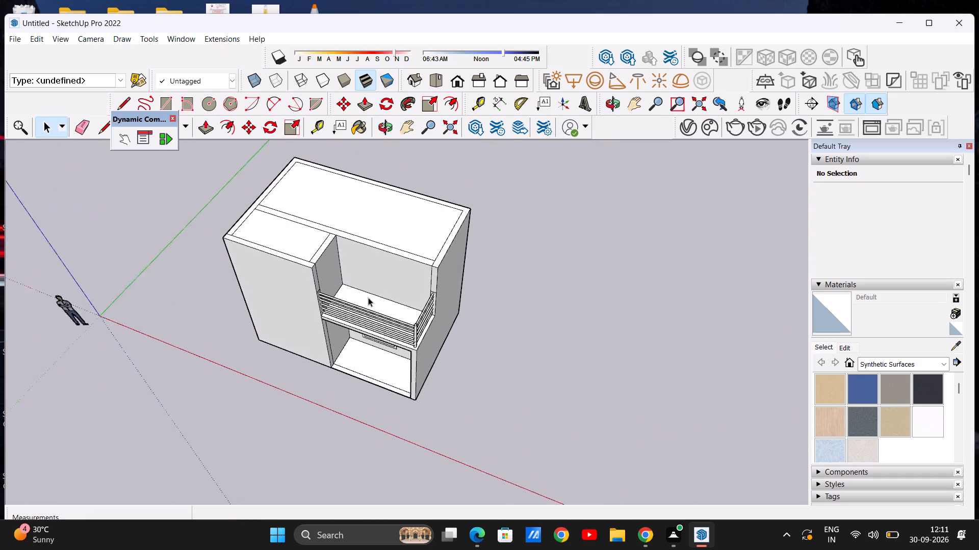
scroll(368, 297, "up", 1)
middle_click_drag(376, 291, 367, 399)
scroll(395, 314, "up", 5)
left_click(392, 314)
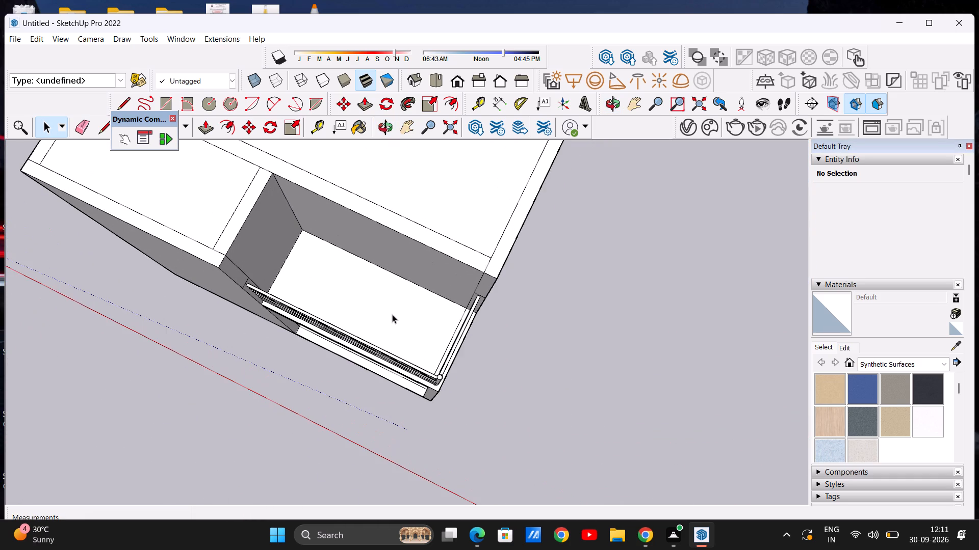
left_click(392, 314)
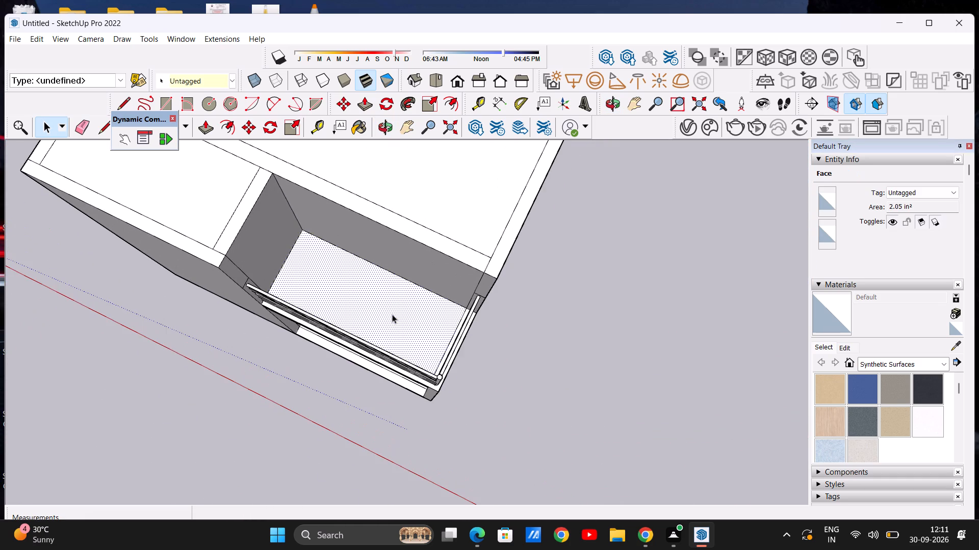
double_click(392, 314)
left_click(249, 128)
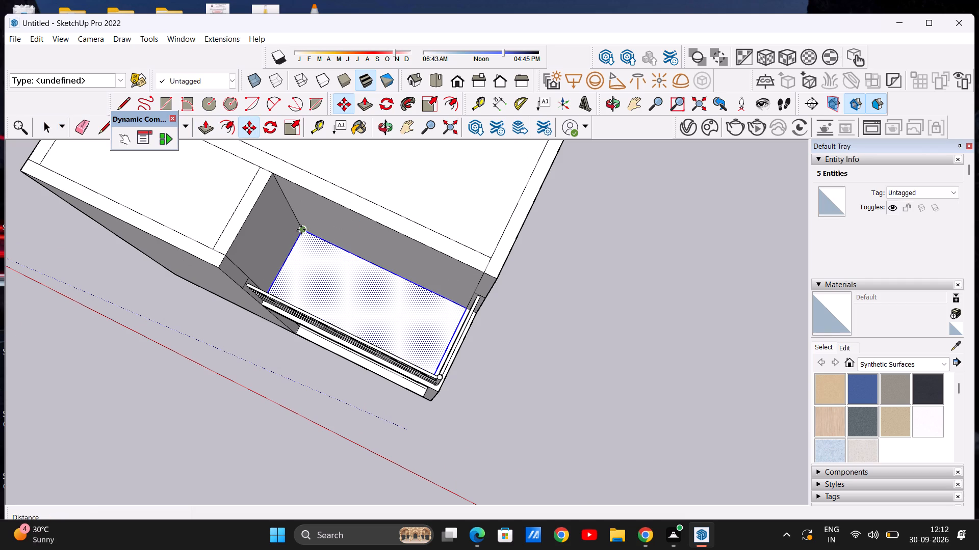
left_click(301, 230)
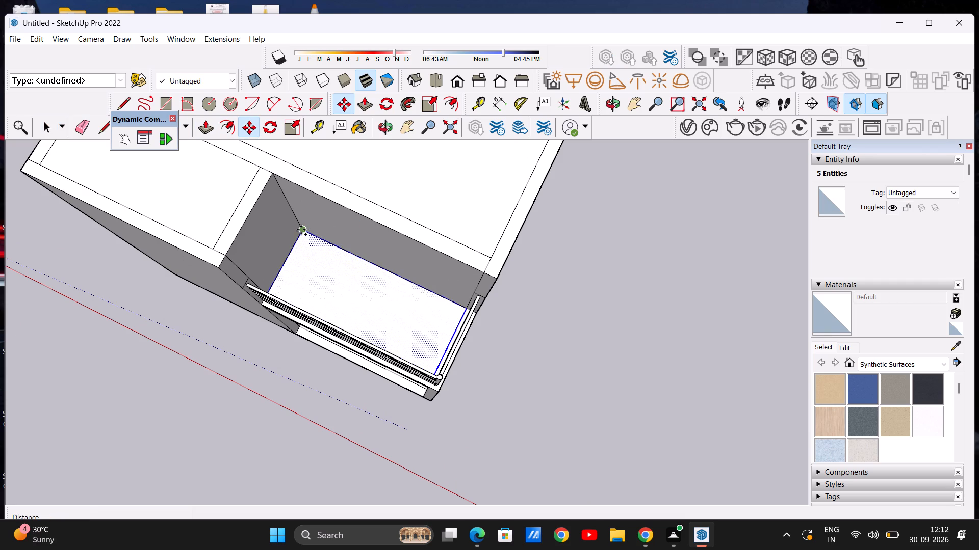
left_click(273, 177)
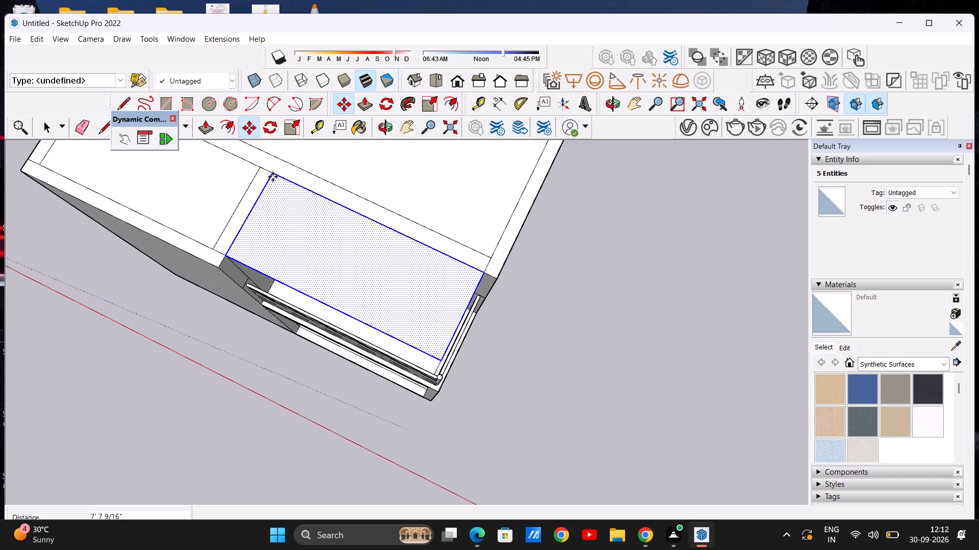
key("space")
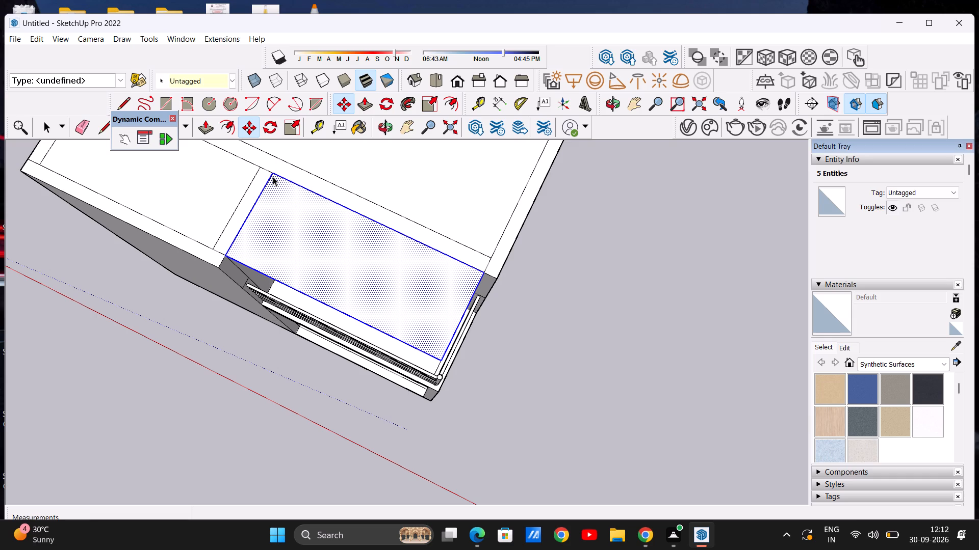
left_click(564, 410)
Examine the new balcony roof face from the front and the side, checking how it meets the walls and railing.
scroll(547, 351, "down", 5)
middle_click_drag(424, 390, 424, 361)
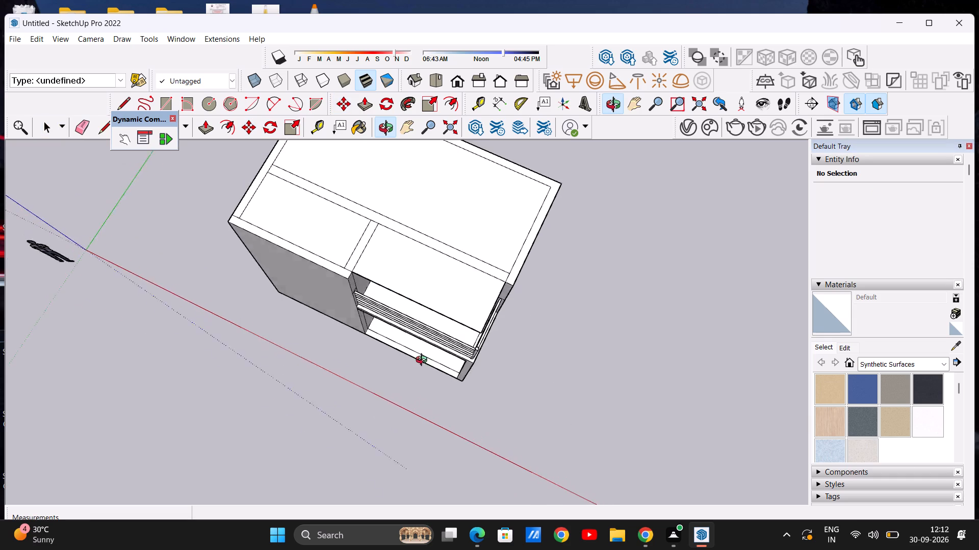
middle_click_drag(424, 361, 441, 163)
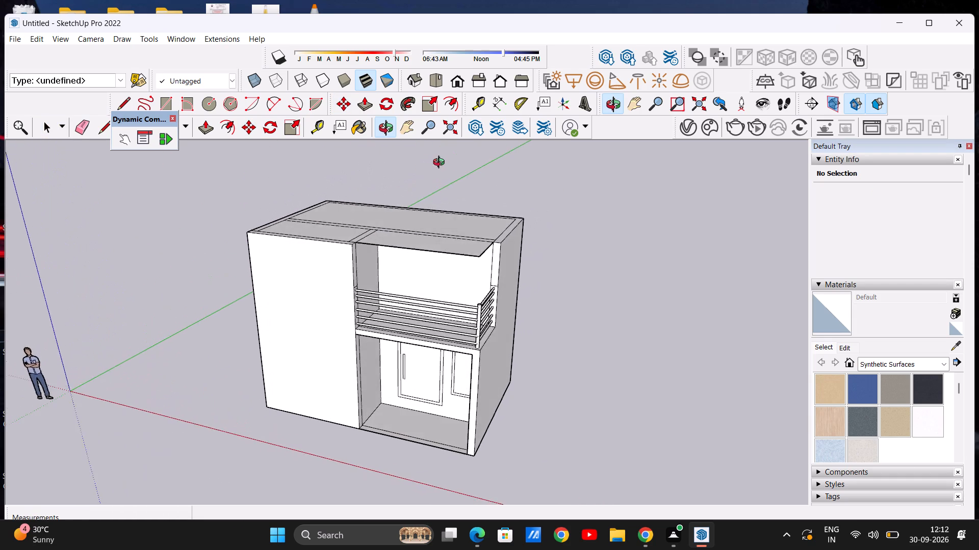
middle_click_drag(441, 163, 470, 161)
scroll(372, 236, "up", 10)
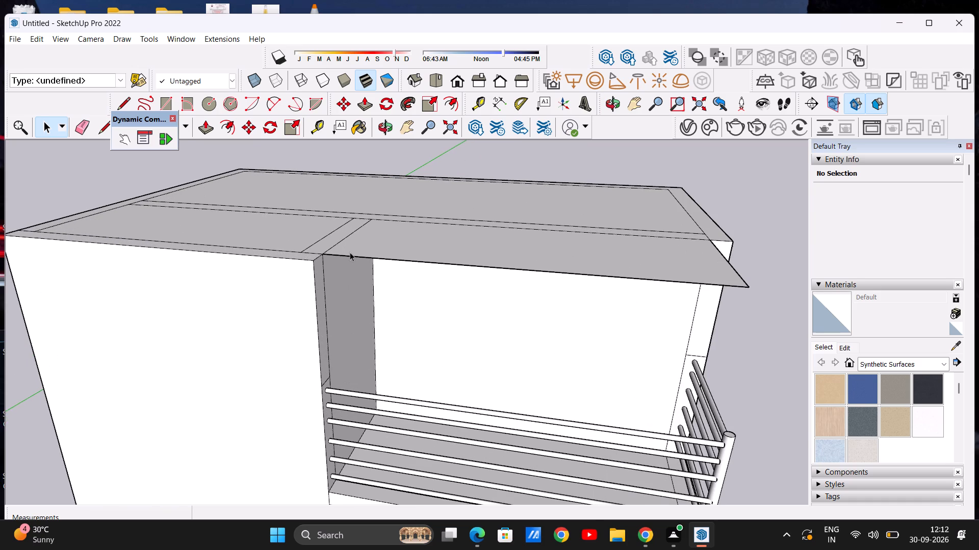
scroll(322, 269, "down", 5)
middle_click_drag(343, 288, 348, 273)
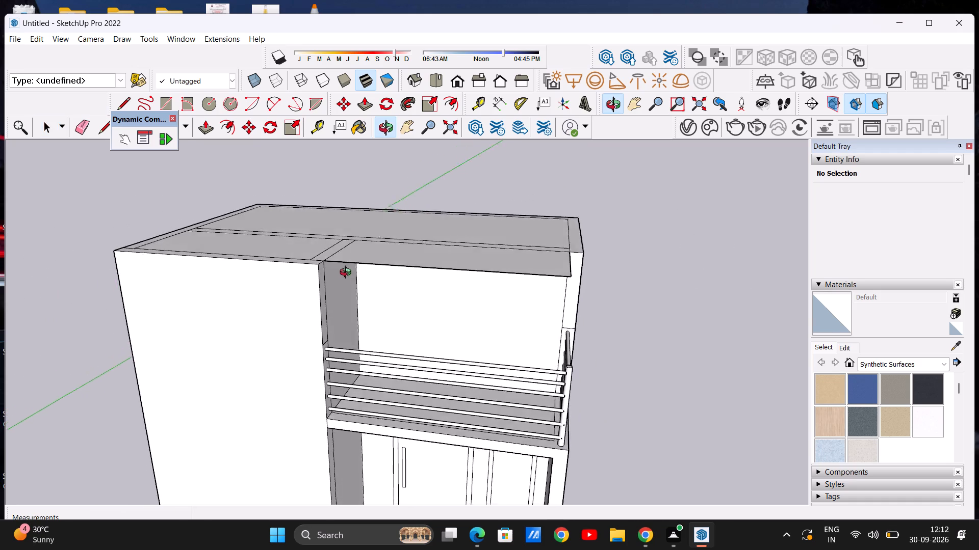
middle_click_drag(348, 273, 367, 226)
scroll(525, 265, "down", 2)
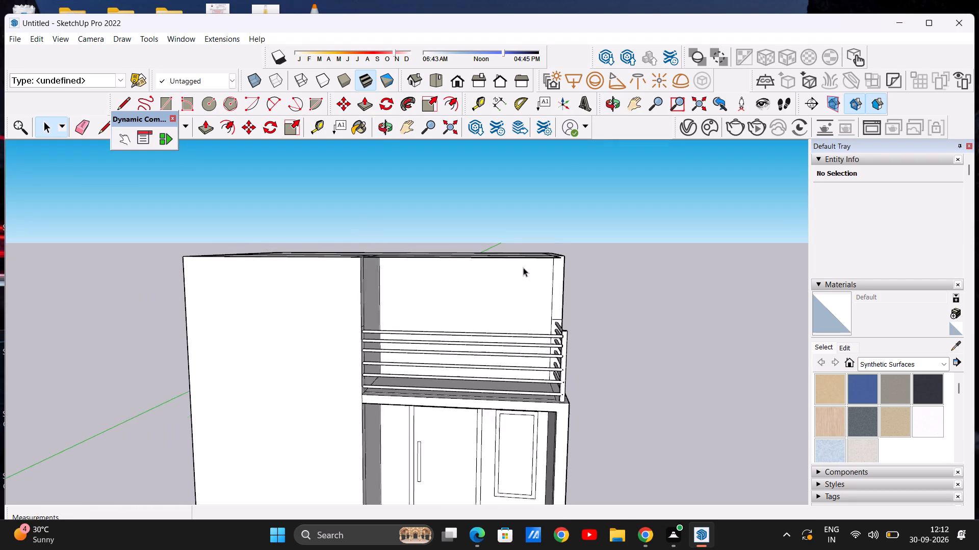
scroll(523, 267, "down", 1)
middle_click_drag(527, 276, 278, 286)
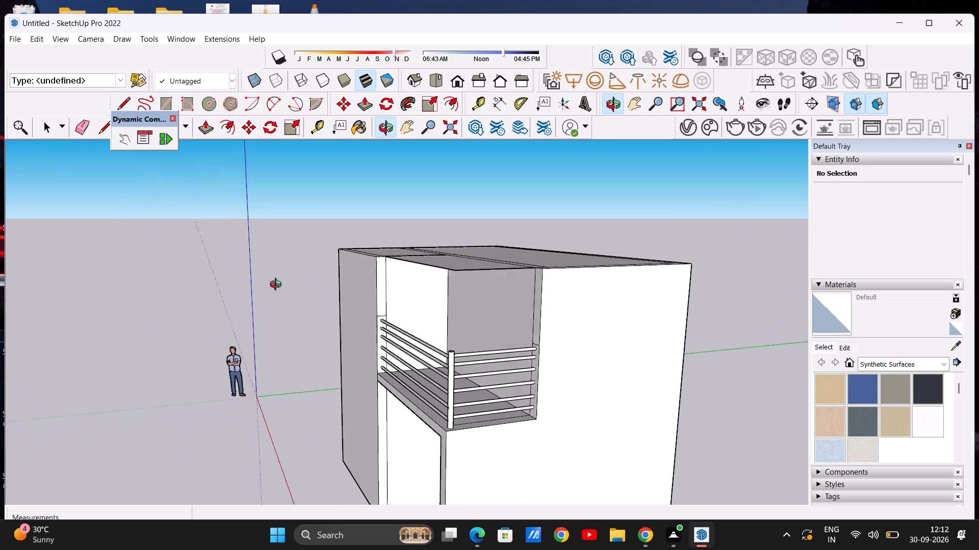
middle_click_drag(278, 286, 244, 287)
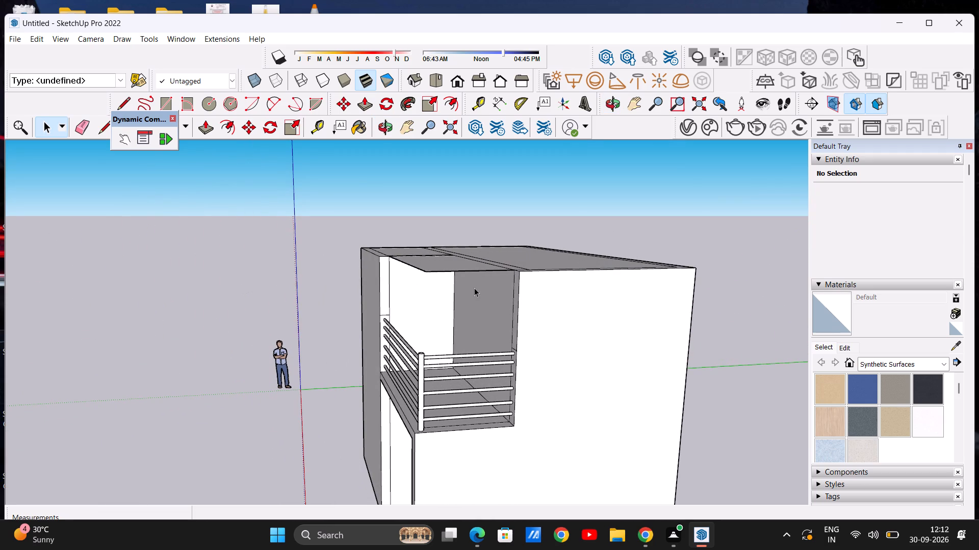
scroll(472, 289, "up", 3)
scroll(459, 291, "down", 3)
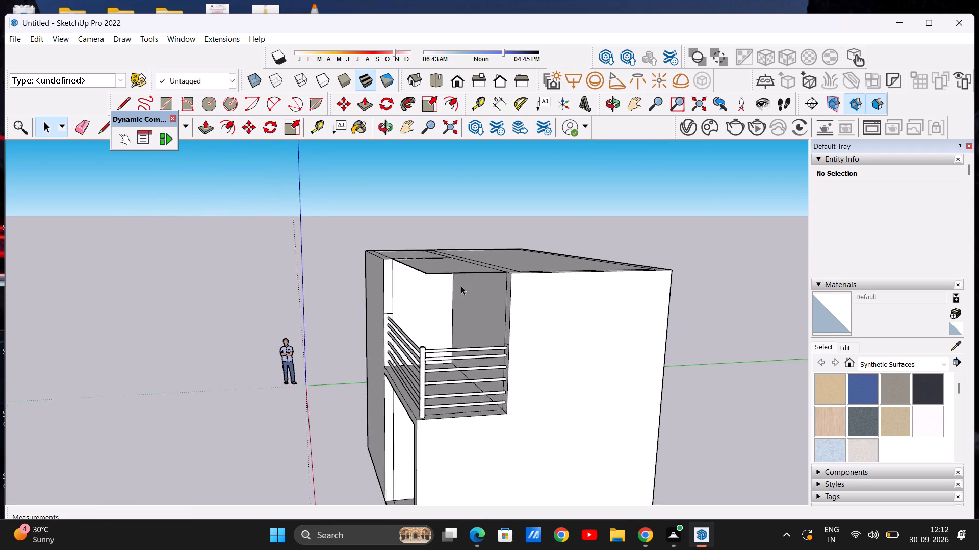
scroll(461, 286, "down", 3)
Draw a rectangle about 4' 4 3/16" by 7 9/16" extending the balcony roof's short side to the wall's outer corner.
middle_click_drag(471, 279, 459, 443)
middle_click_drag(459, 444, 458, 448)
scroll(501, 383, "up", 4)
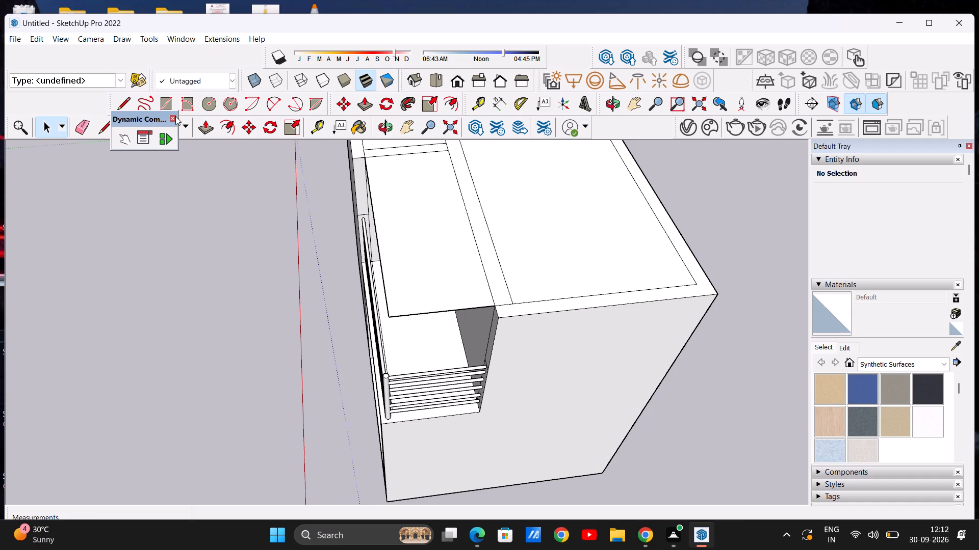
left_click(160, 102)
scroll(425, 328, "up", 7)
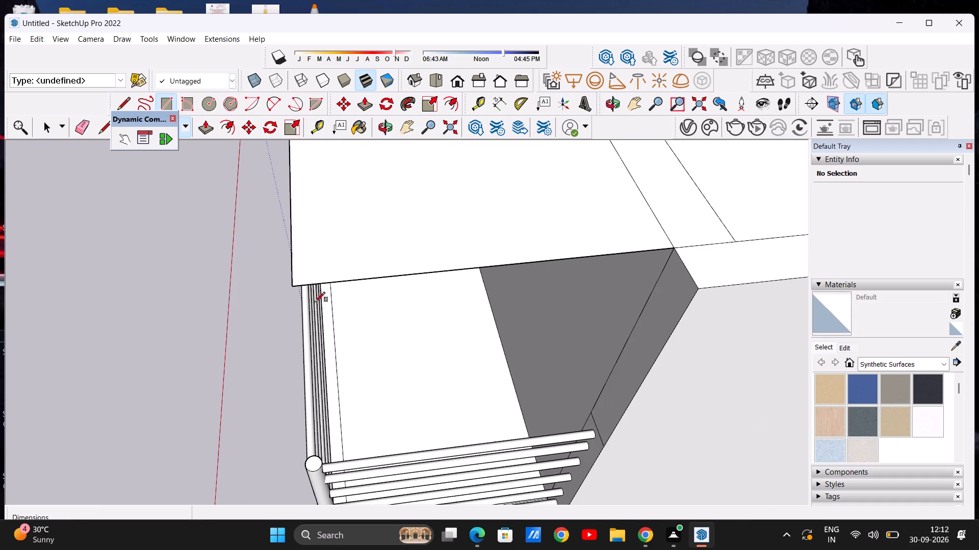
left_click(290, 288)
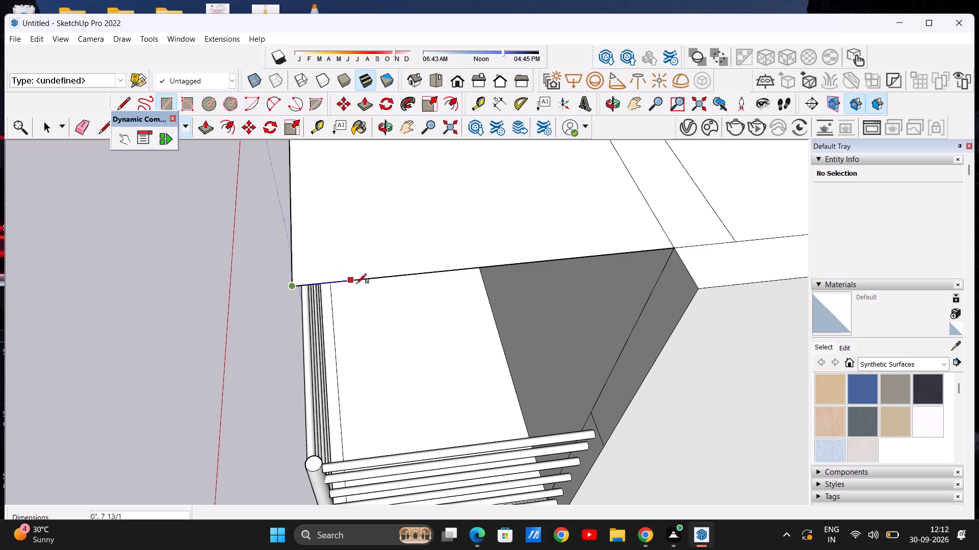
left_click(673, 248)
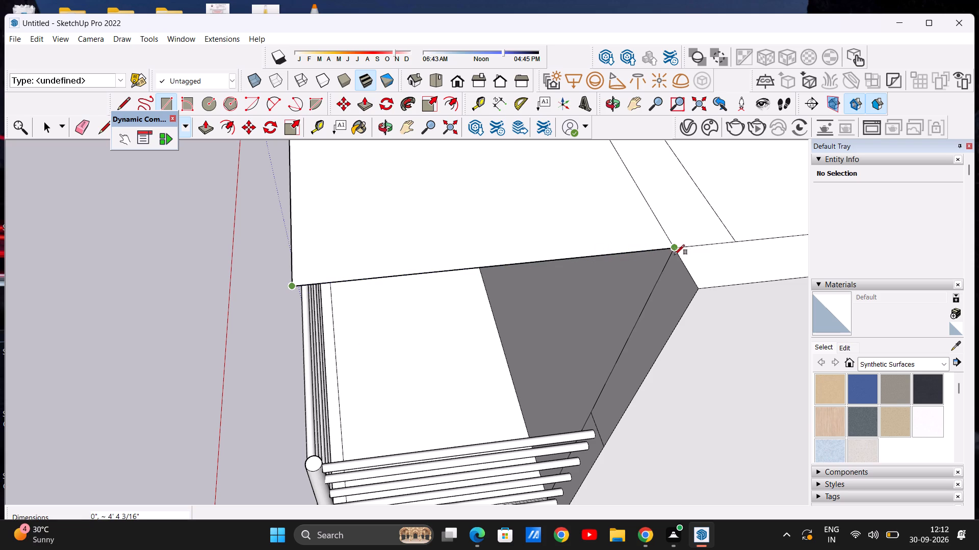
left_click(694, 290)
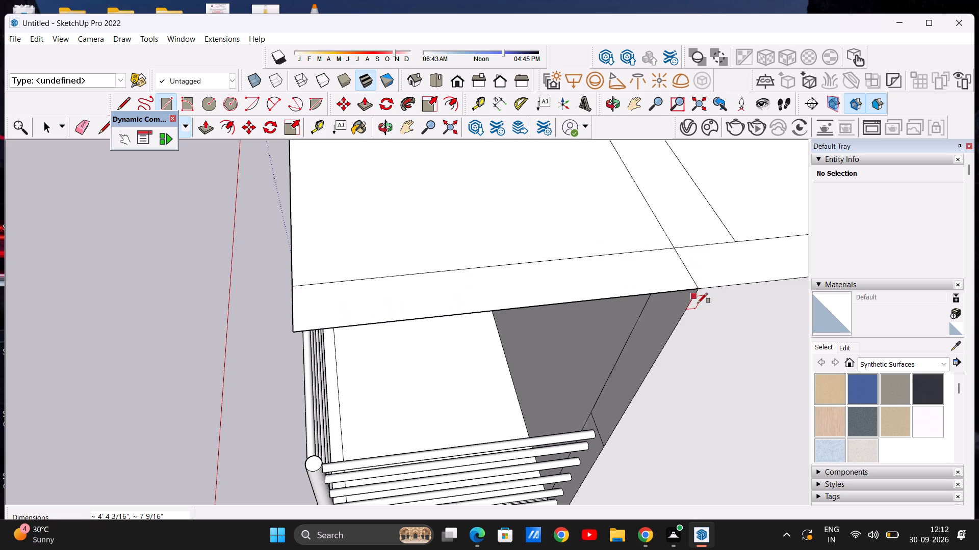
key("space")
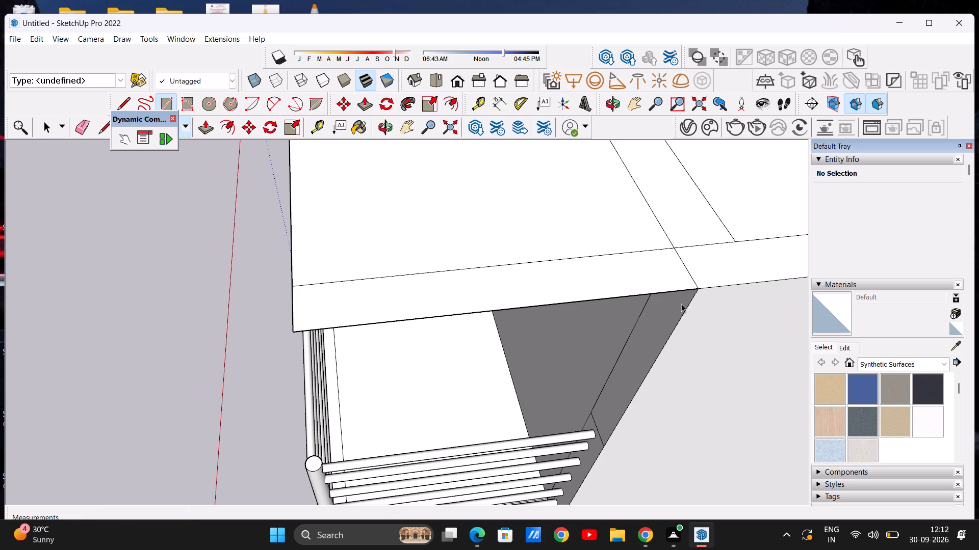
Erase the edge dividing the balcony roof face from the added strip so they form a single face.
scroll(654, 304, "down", 5)
scroll(538, 295, "up", 3)
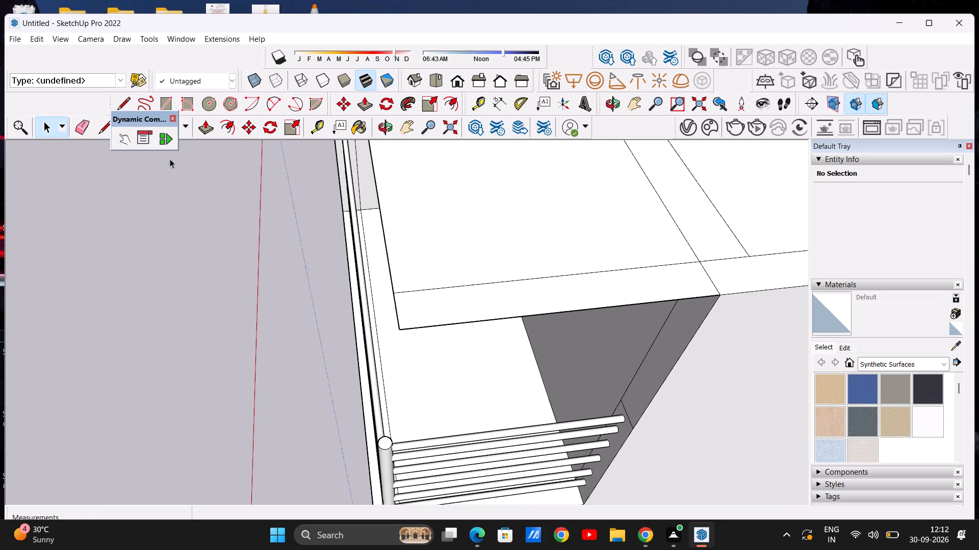
left_click(76, 126)
left_click_drag(489, 281, 491, 291)
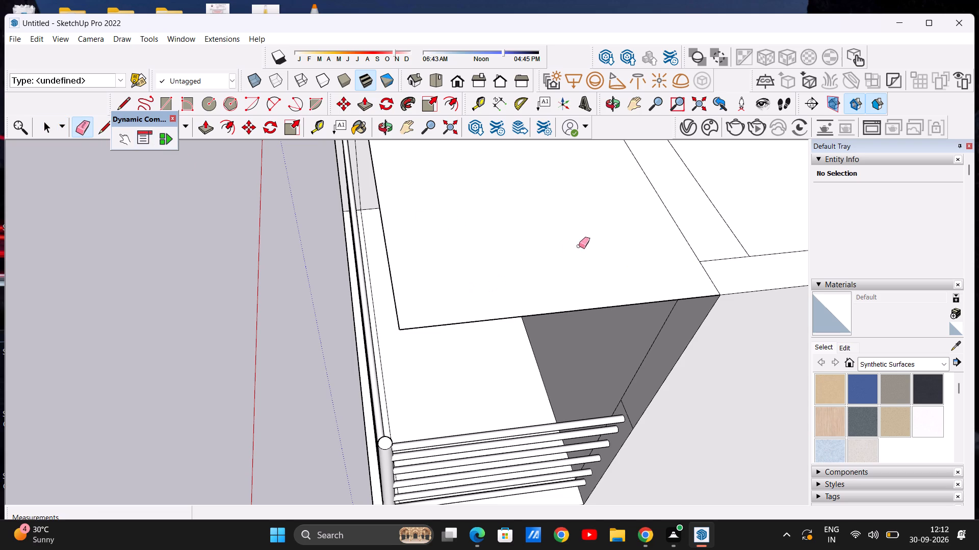
scroll(578, 245, "down", 20)
scroll(578, 245, "down", 7)
middle_click_drag(545, 227, 662, 209)
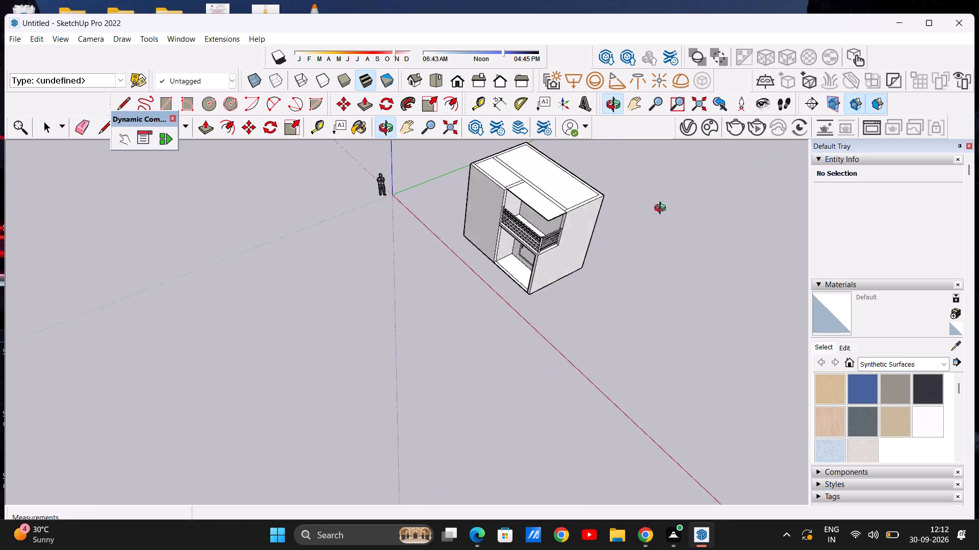
middle_click_drag(662, 209, 729, 159)
key("space")
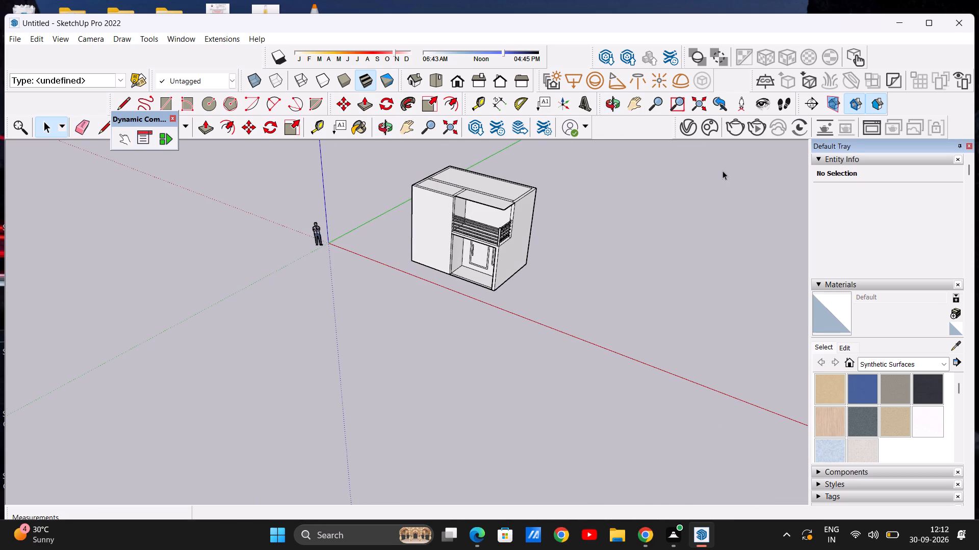
Push/Pull the balcony roof face up by about 3 3/4" to form a slab.
scroll(389, 203, "up", 7)
middle_click_drag(392, 208, 472, 163)
middle_click_drag(463, 179, 477, 292)
scroll(424, 258, "down", 4)
scroll(432, 138, "up", 3)
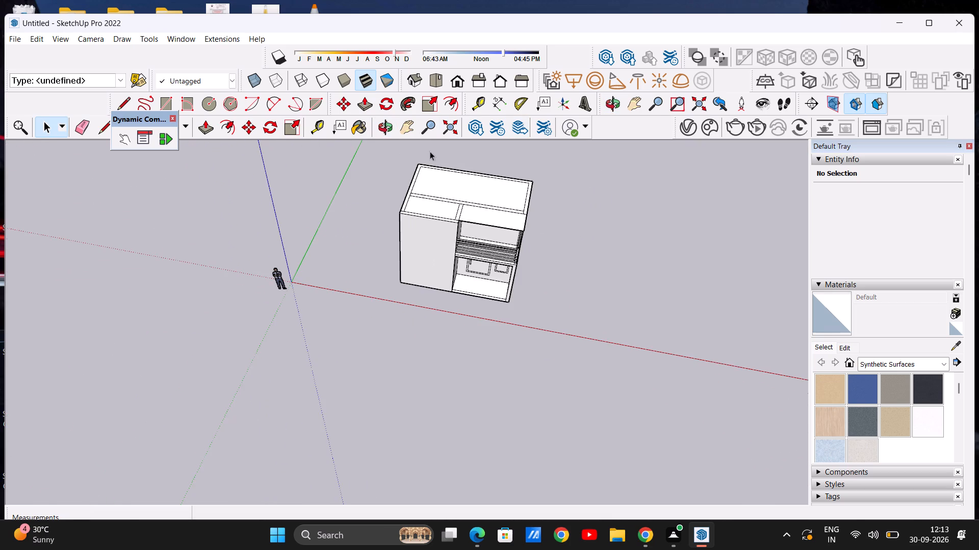
scroll(430, 151, "up", 5)
middle_click_drag(409, 238, 422, 304)
scroll(482, 259, "up", 8)
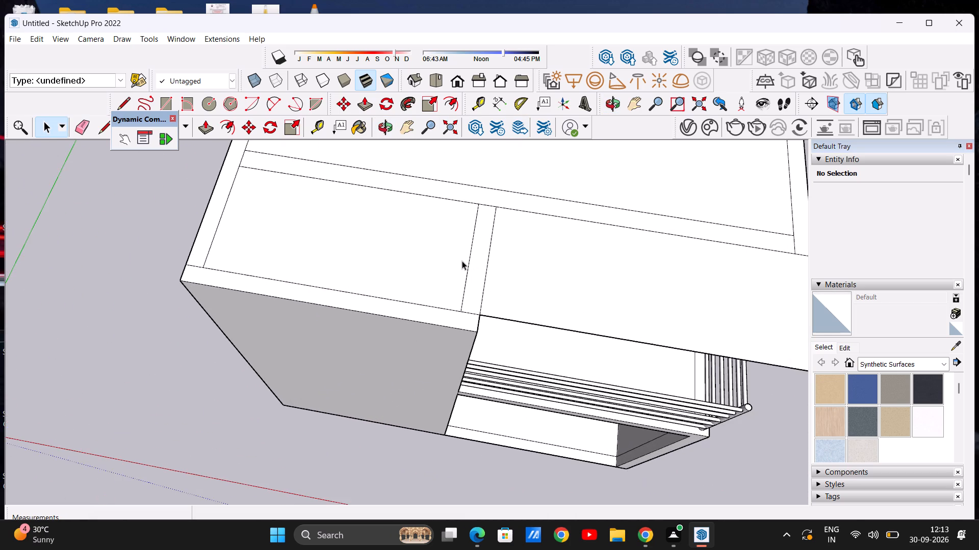
scroll(427, 263, "down", 7)
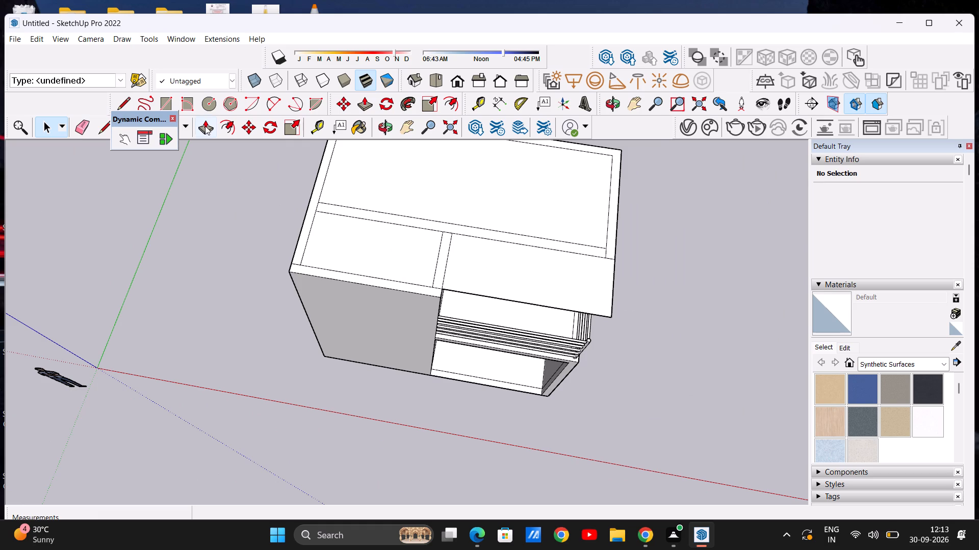
left_click(205, 126)
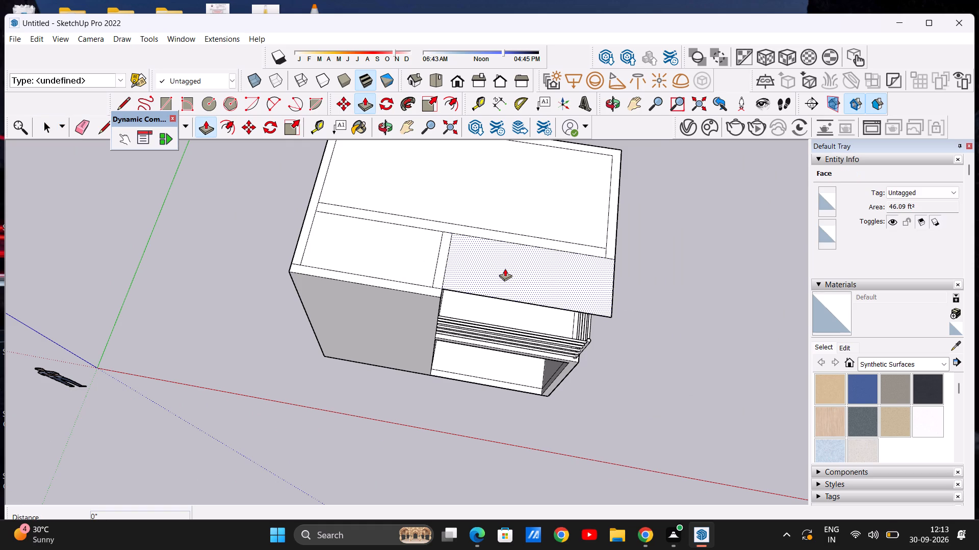
left_click(505, 268)
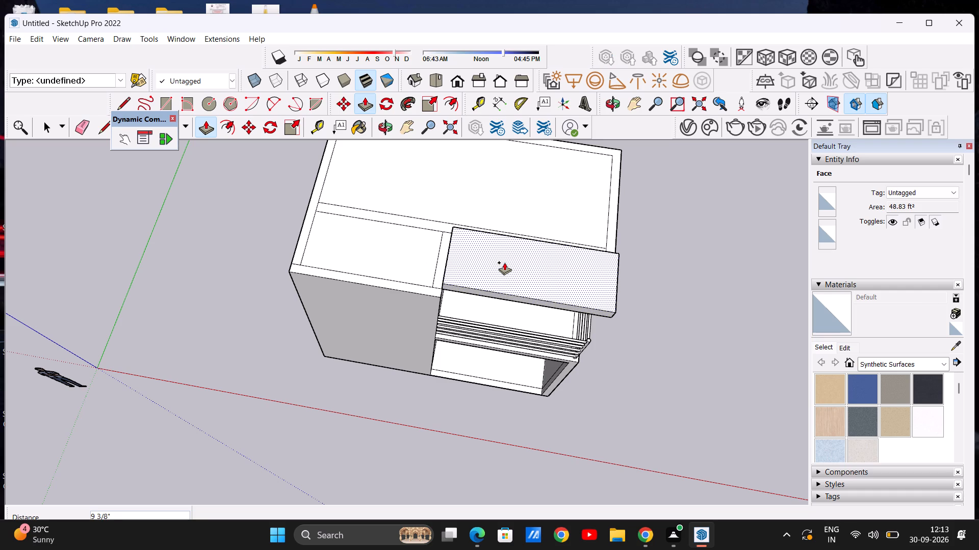
middle_click_drag(504, 262, 504, 175)
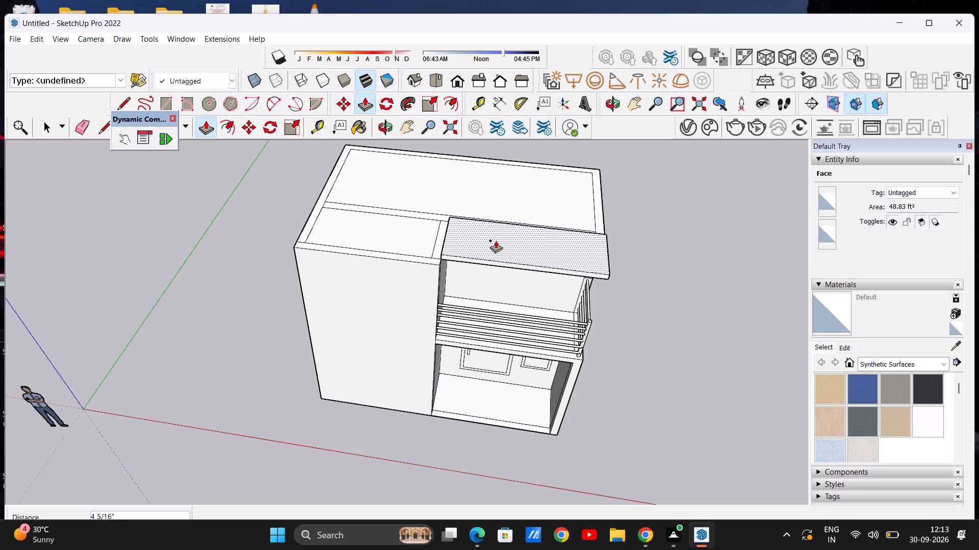
left_click(496, 241)
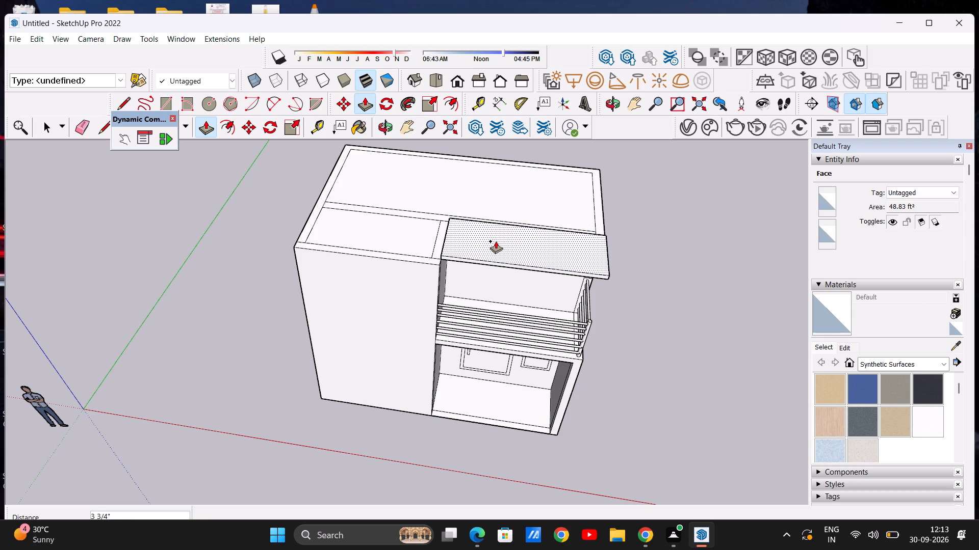
key("space")
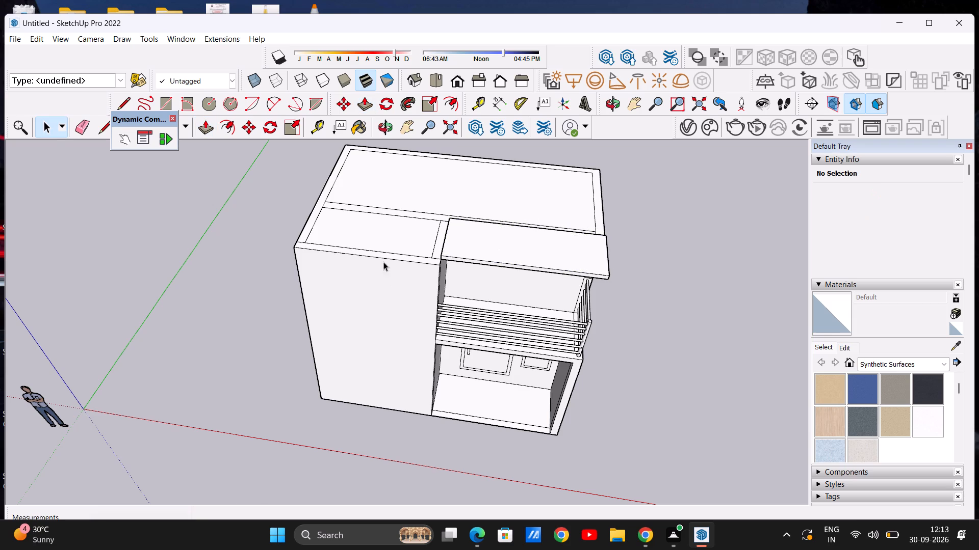
Examine the new balcony roof slab from the front and above, checking how it meets the walls and the open roof beside it.
scroll(391, 251, "down", 6)
middle_click_drag(443, 313, 531, 182)
middle_click_drag(481, 268, 437, 252)
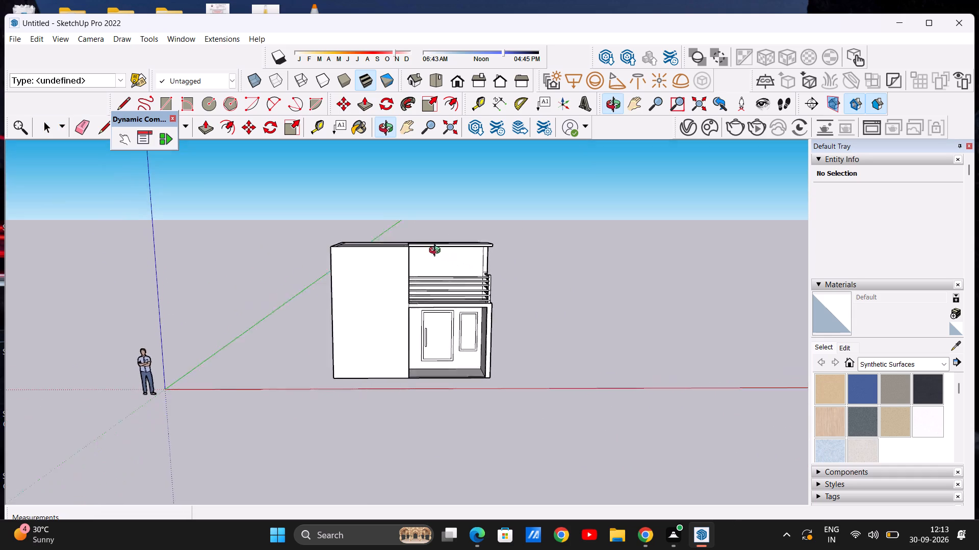
middle_click_drag(437, 252, 541, 364)
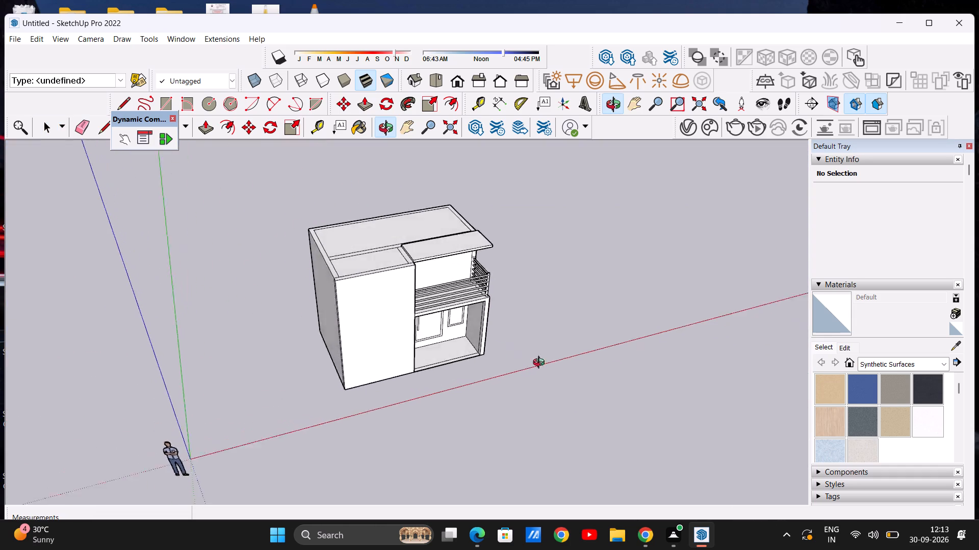
middle_click_drag(541, 364, 584, 345)
scroll(421, 263, "up", 8)
middle_click_drag(383, 248, 362, 296)
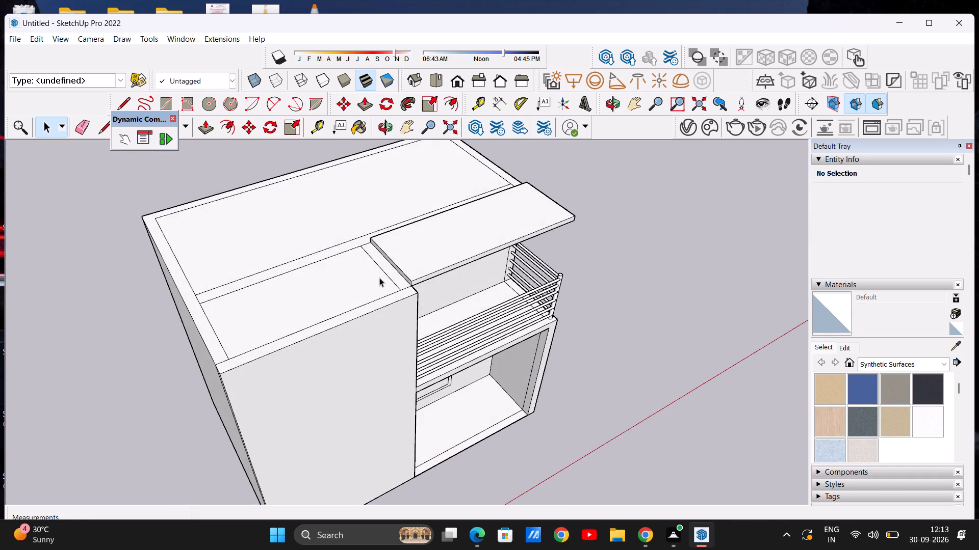
scroll(379, 278, "up", 4)
middle_click_drag(382, 283, 373, 223)
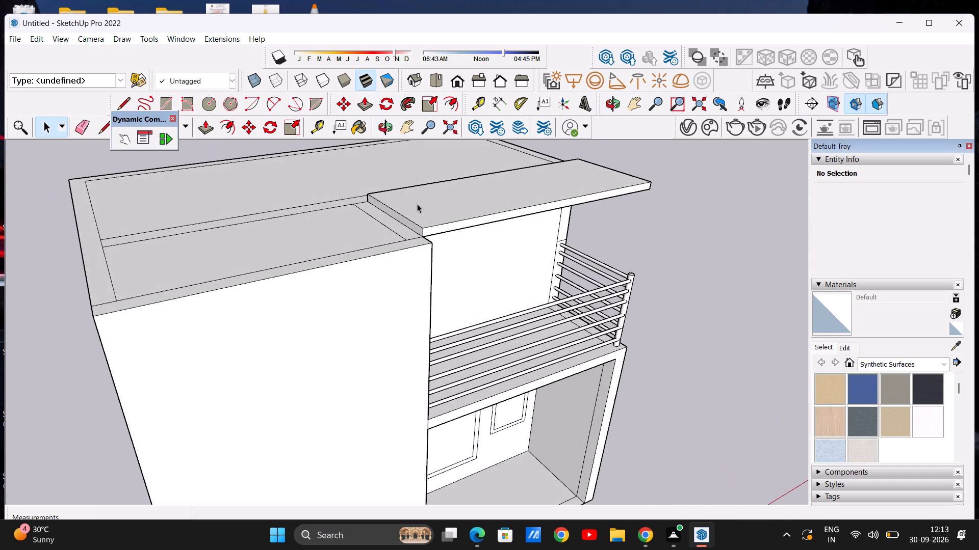
Push/Pull the balcony roof slab's narrow end face about 9' 8 13/16" across the adjoining upper room, up to the far outer wall.
scroll(417, 204, "up", 8)
scroll(370, 230, "down", 6)
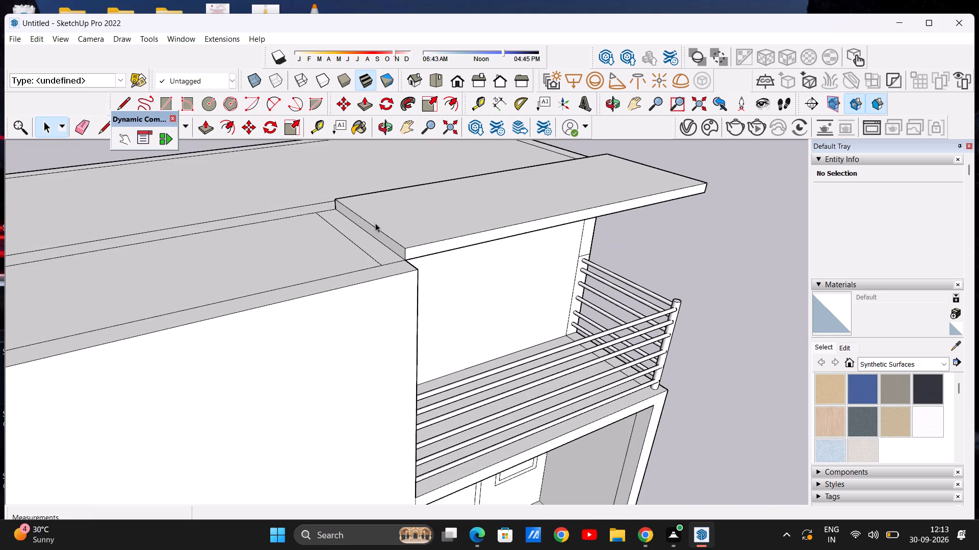
left_click(204, 129)
scroll(351, 210, "up", 6)
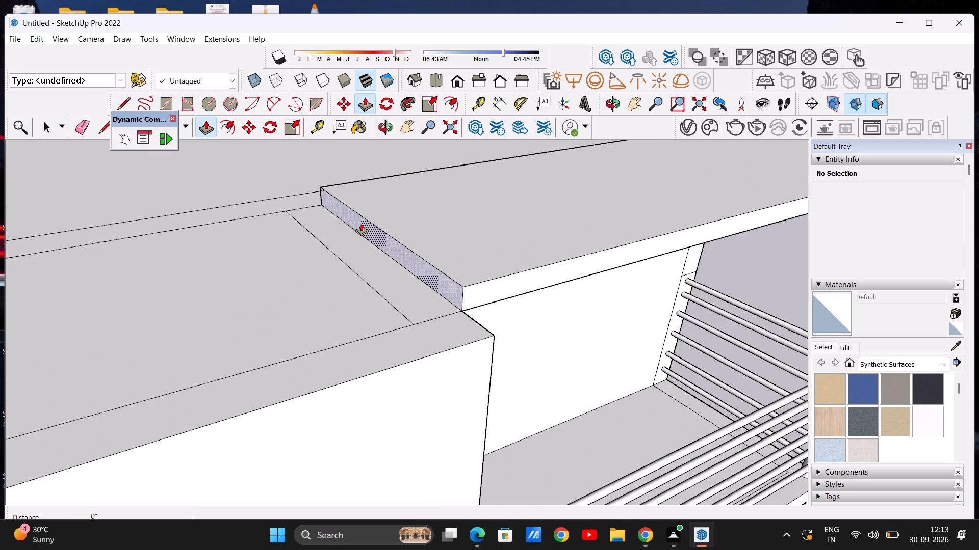
left_click(363, 221)
scroll(290, 234, "down", 11)
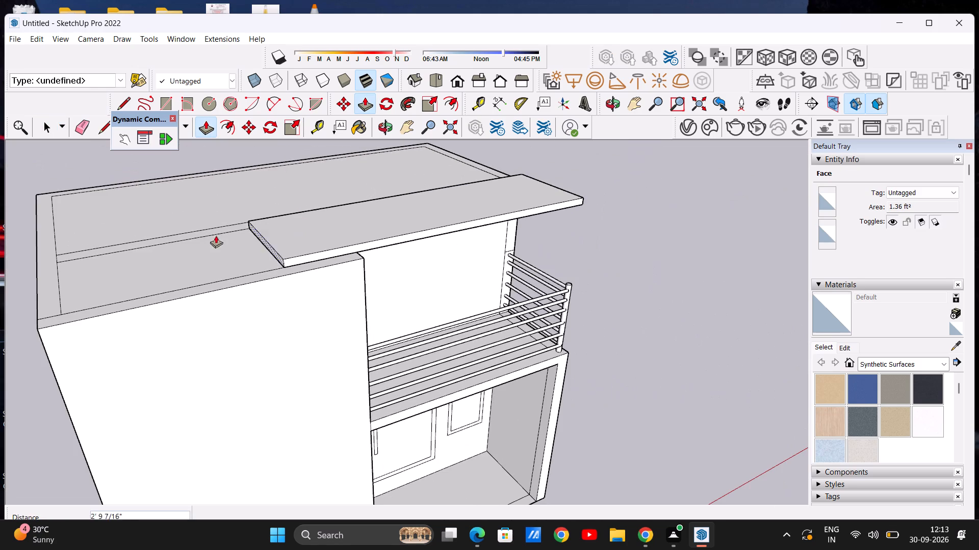
scroll(52, 257, "up", 7)
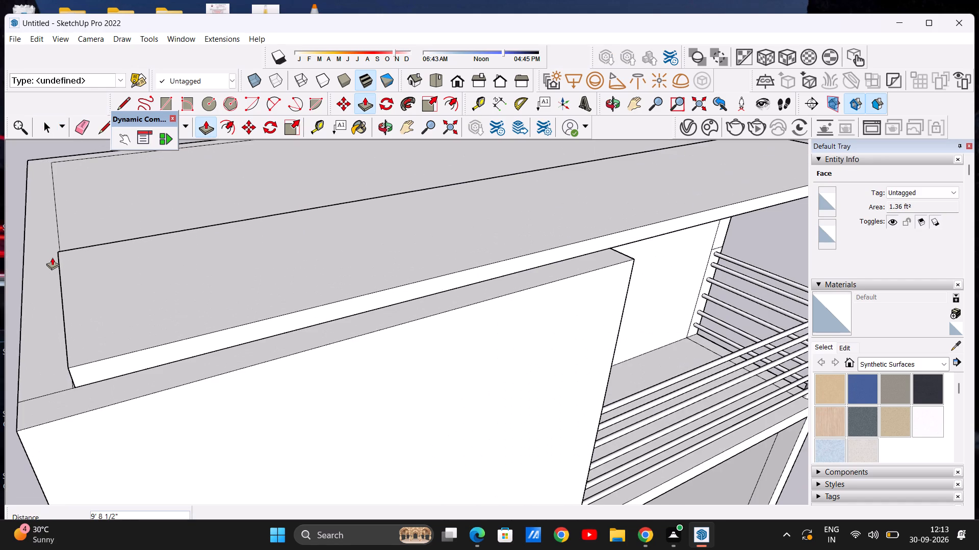
left_click(74, 386)
Push/Pull the roof slab's rear side face about 8' 7 15/16" toward the back of the house, covering the remaining upper rooms.
scroll(199, 282, "down", 10)
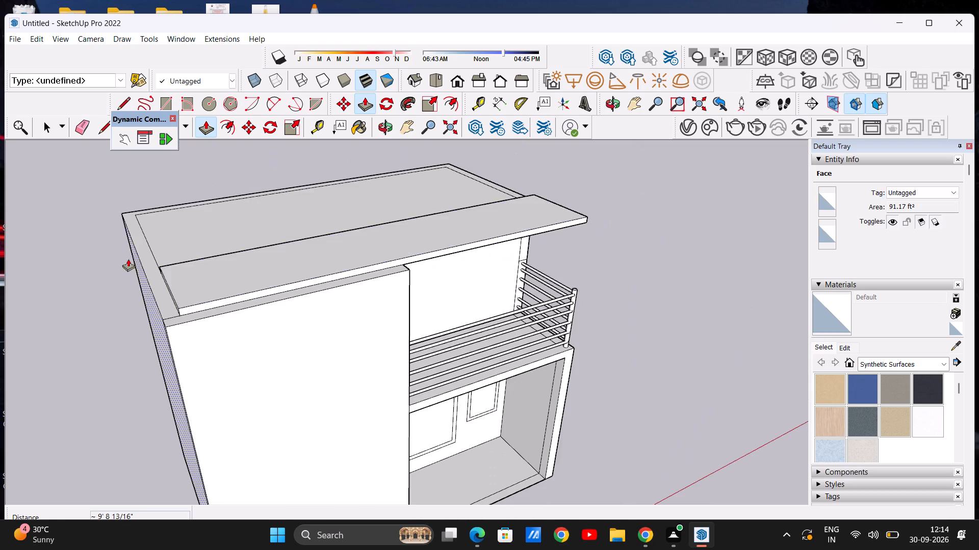
middle_click_drag(138, 260, 469, 245)
scroll(473, 278, "up", 10)
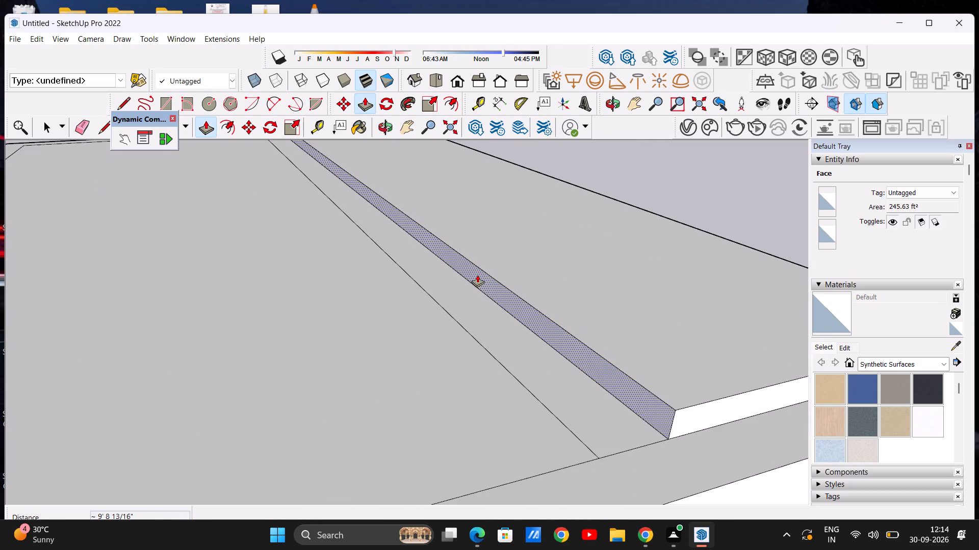
left_click(477, 274)
scroll(385, 286, "down", 13)
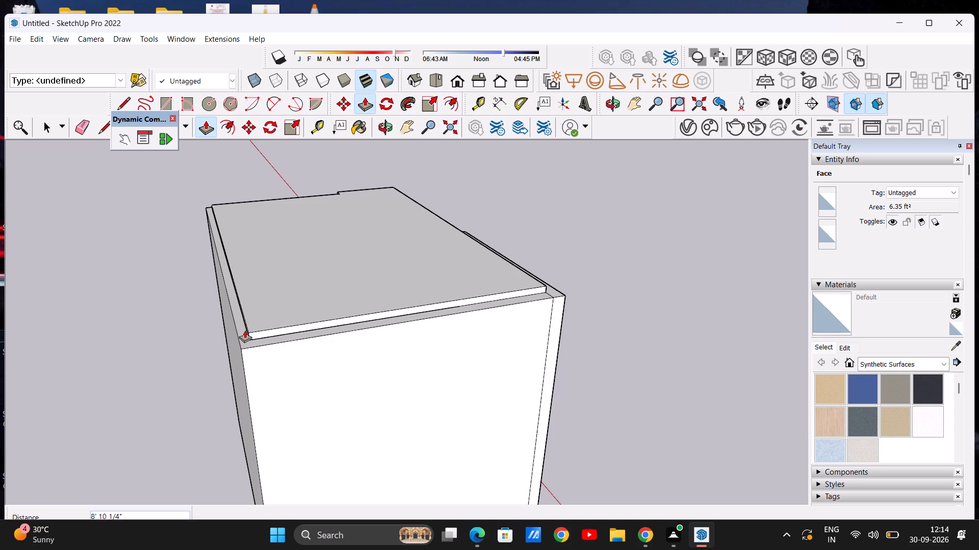
scroll(252, 333, "up", 13)
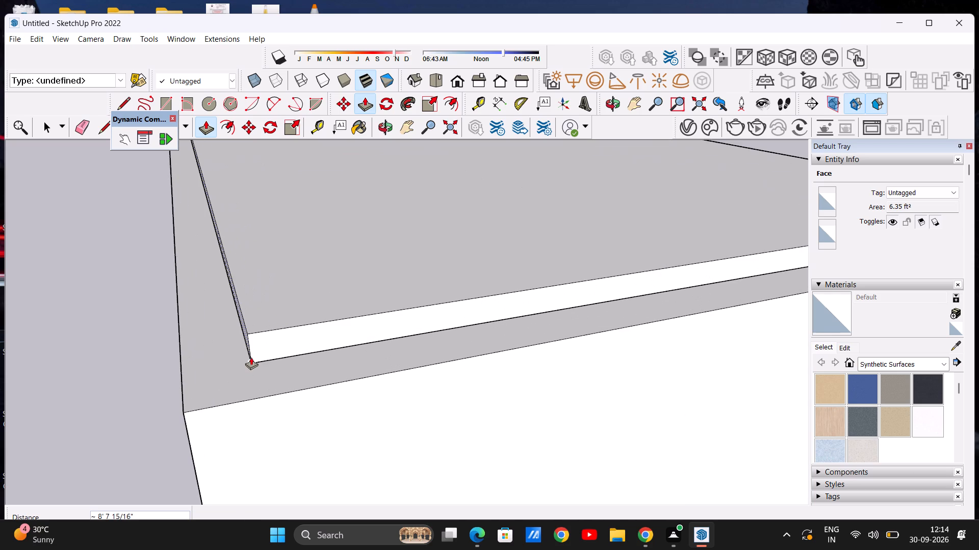
left_click(251, 361)
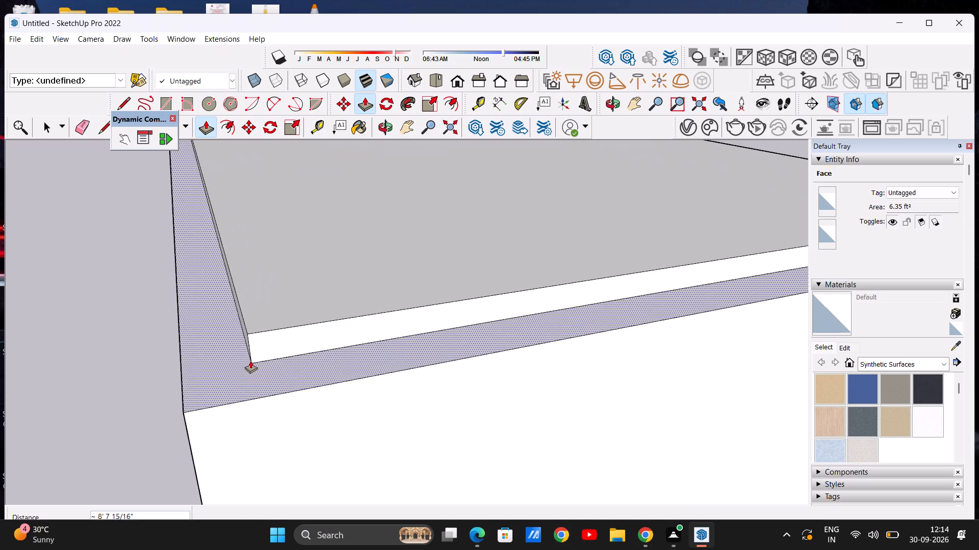
key("space")
Examine the extended roof slab from the side, the front and above, checking its coverage over the house.
scroll(143, 346, "down", 5)
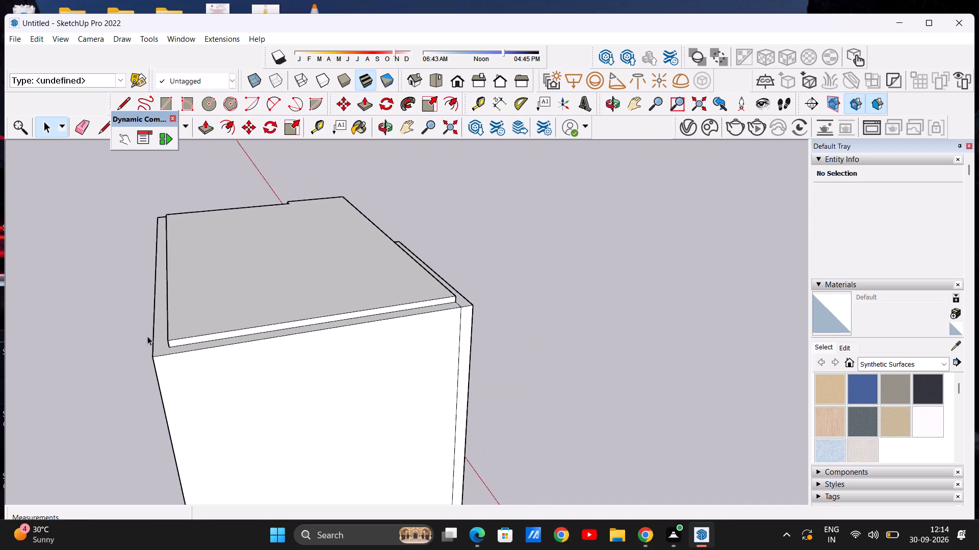
scroll(147, 336, "down", 13)
middle_click_drag(285, 359, 22, 324)
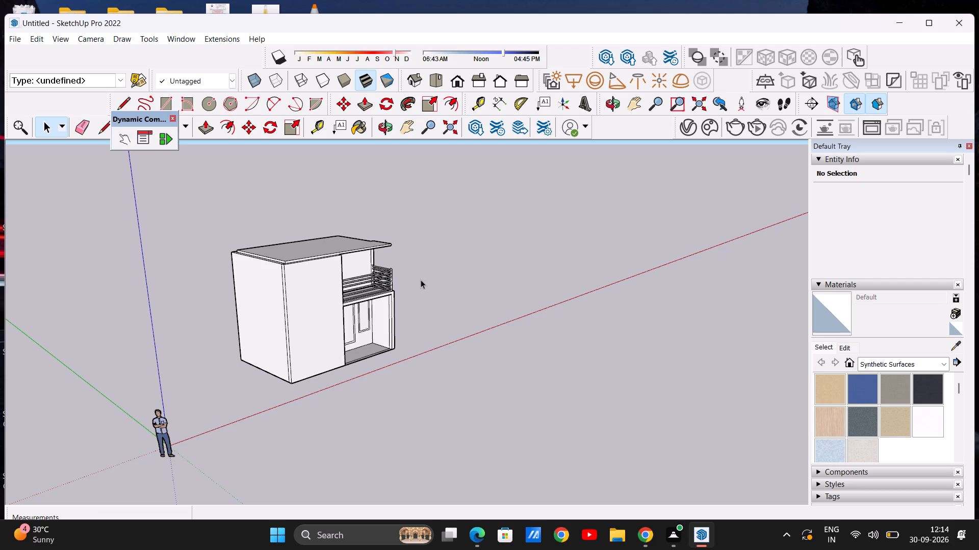
middle_click_drag(417, 280, 251, 232)
scroll(309, 239, "up", 7)
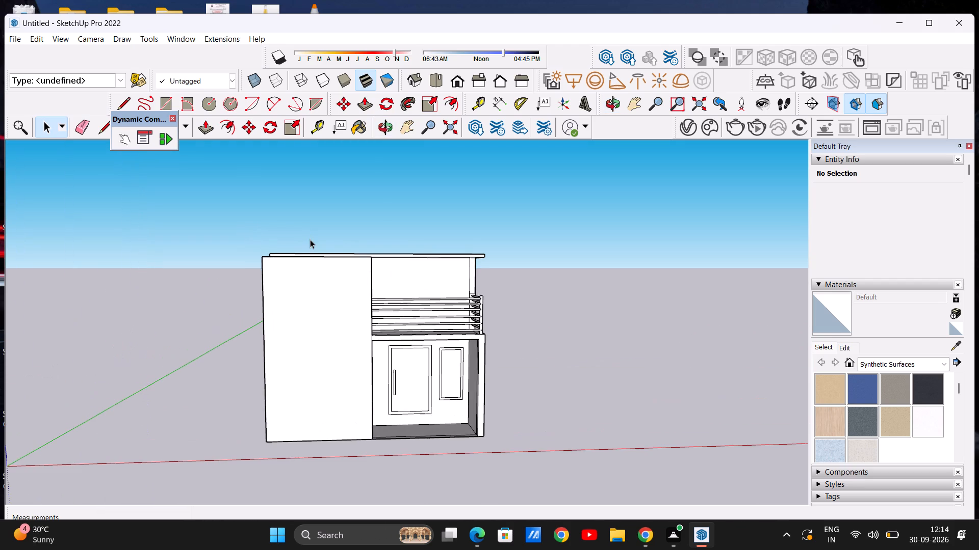
scroll(293, 243, "down", 3)
middle_click_drag(333, 261, 331, 394)
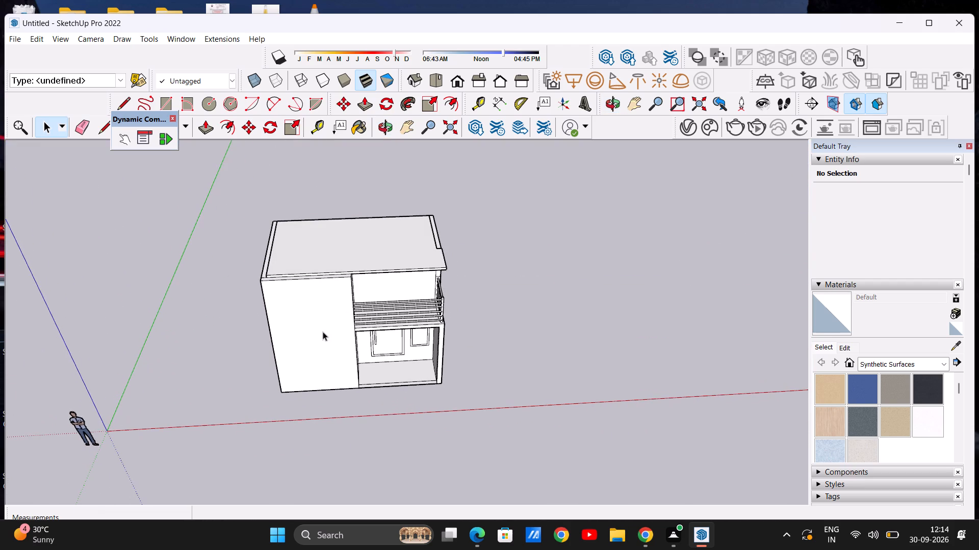
scroll(292, 276, "up", 6)
middle_click_drag(263, 315, 247, 331)
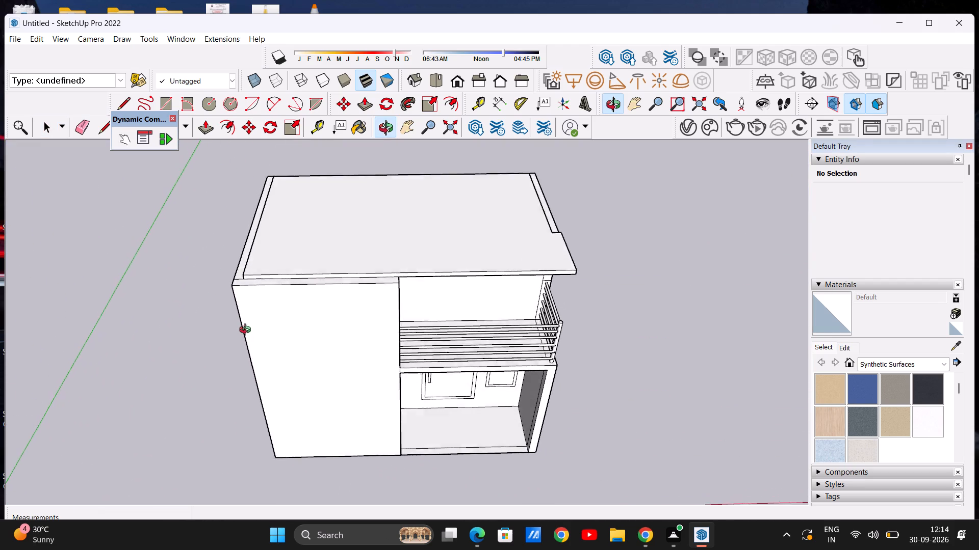
Push/Pull the exposed top of the solid front wall beside the balcony up by about 1' 1 3/8" to form a parapet.
middle_click_drag(247, 331, 227, 382)
scroll(246, 295, "up", 7)
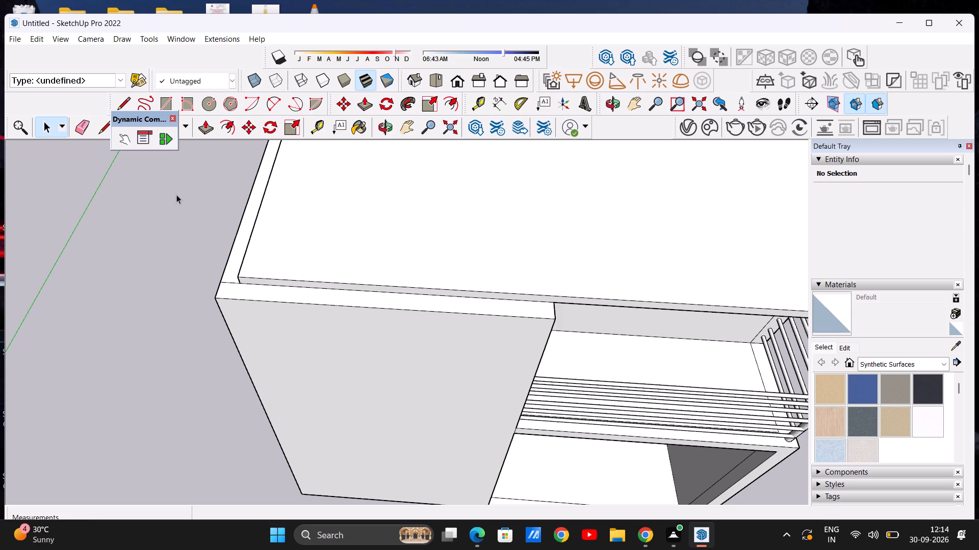
left_click(208, 121)
scroll(548, 310, "up", 6)
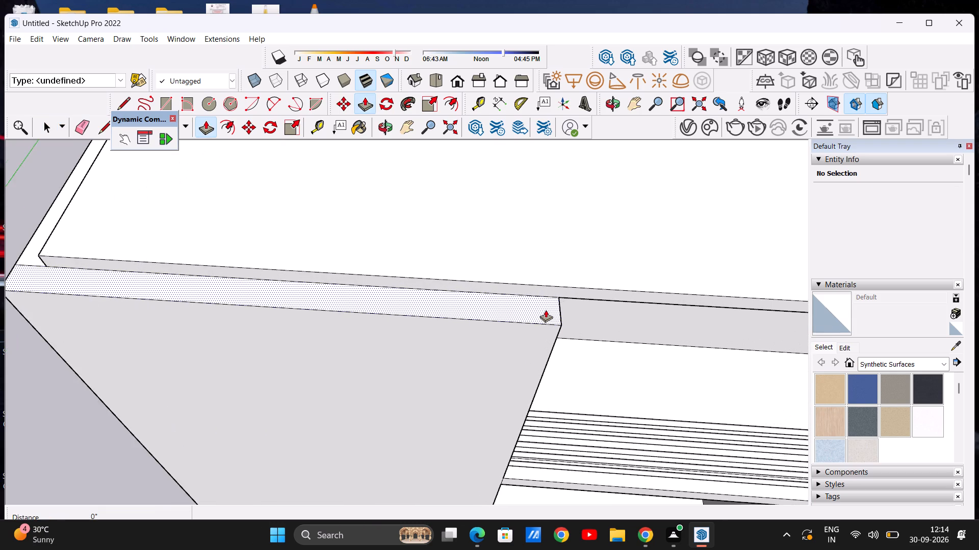
left_click(546, 310)
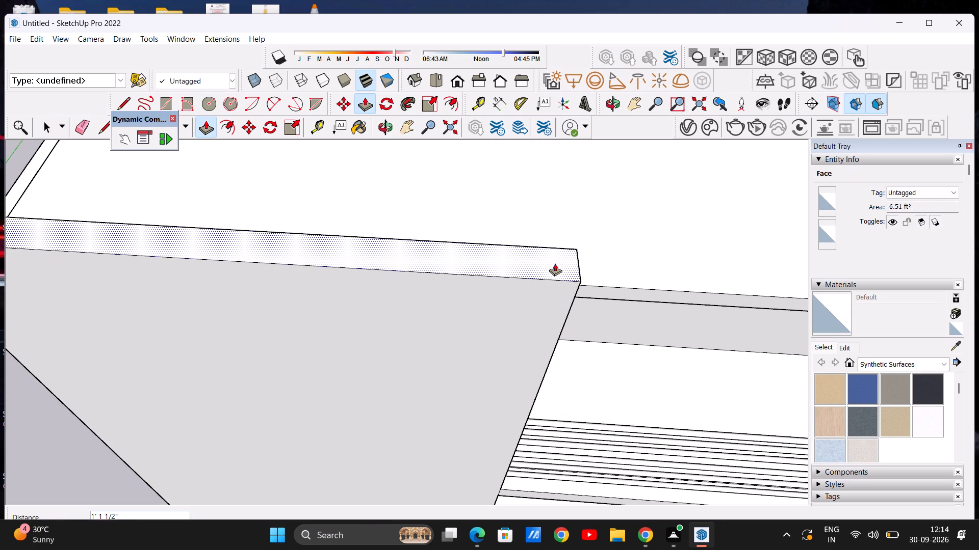
left_click(555, 263)
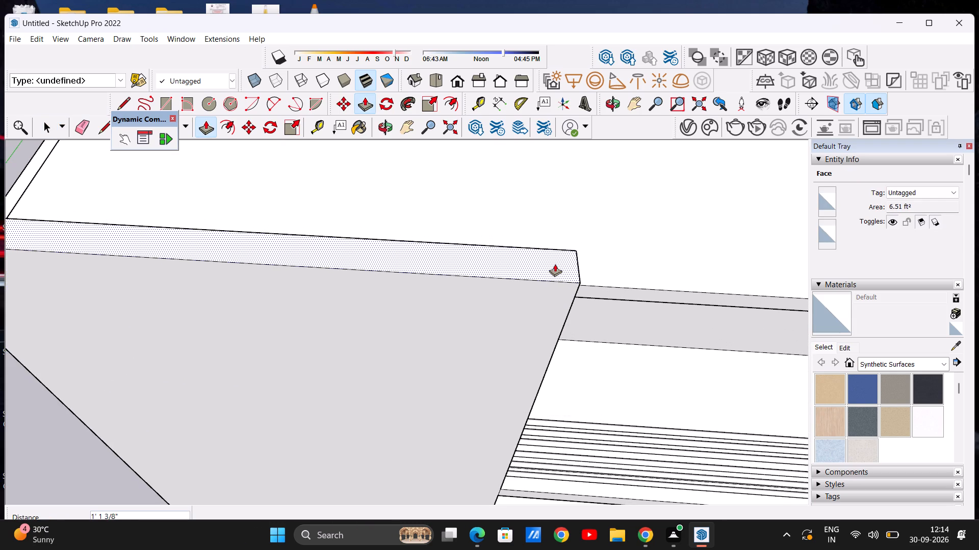
key("space")
Examine the raised front wall from the balcony side, checking where it meets the roof slab and railing.
scroll(457, 275, "down", 12)
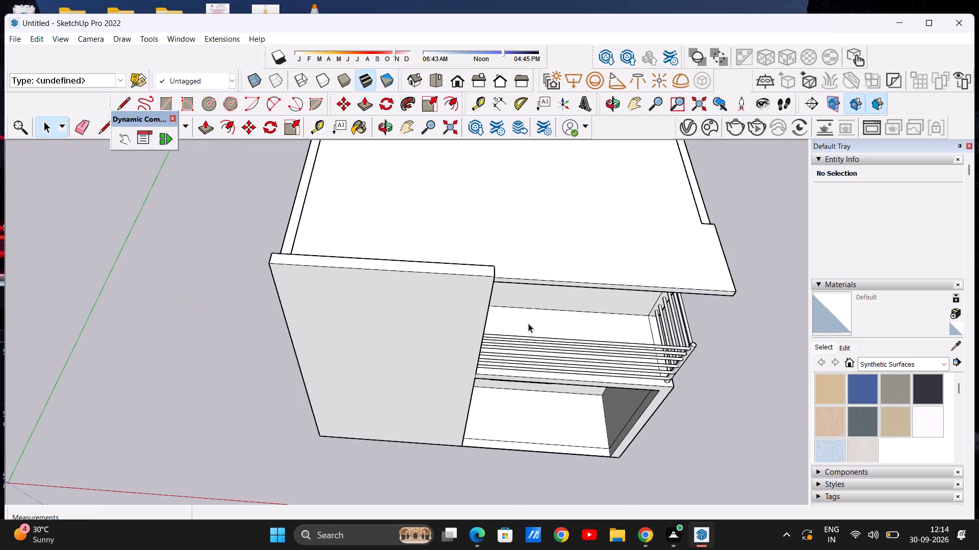
middle_click_drag(528, 323, 376, 209)
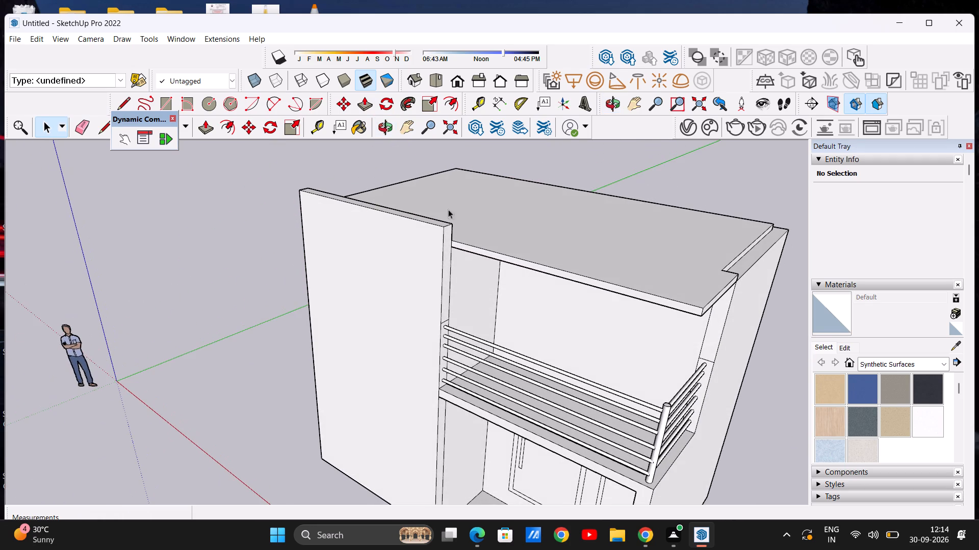
scroll(498, 210, "down", 7)
middle_click_drag(490, 260, 543, 249)
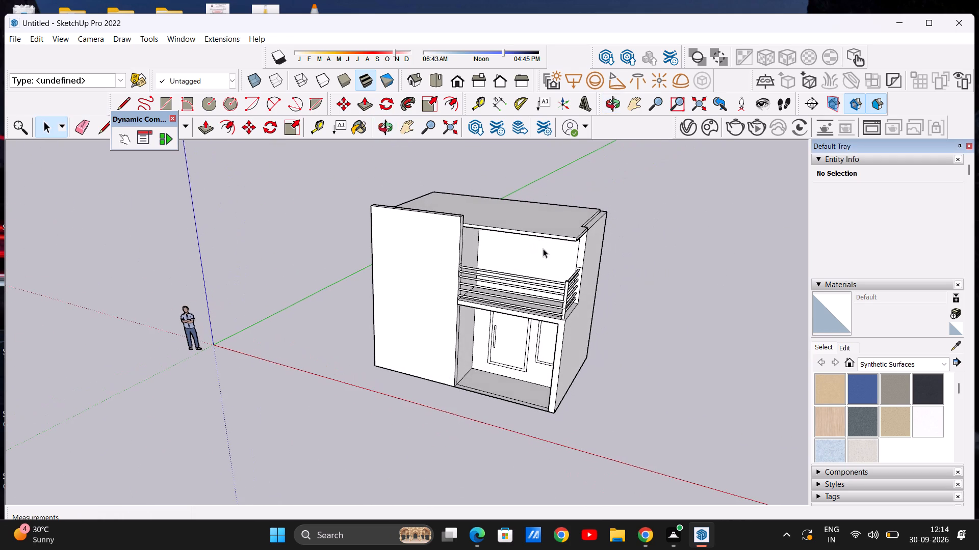
scroll(576, 222, "up", 6)
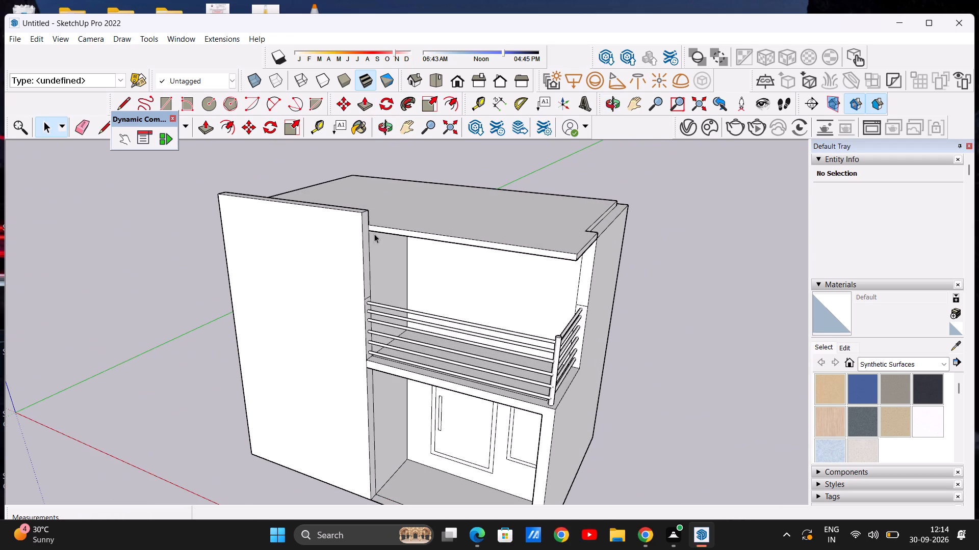
scroll(375, 222, "up", 3)
middle_click_drag(406, 226, 348, 239)
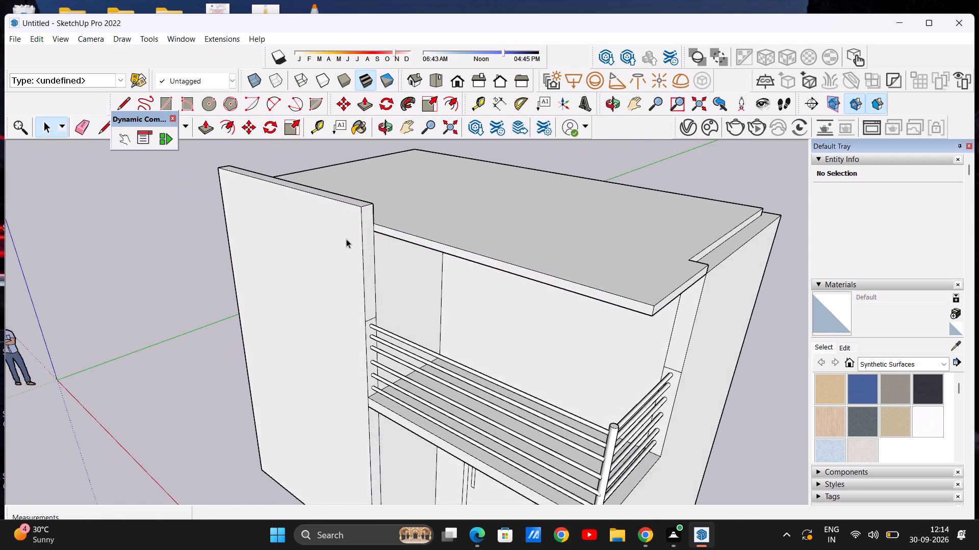
middle_click_drag(339, 235, 315, 229)
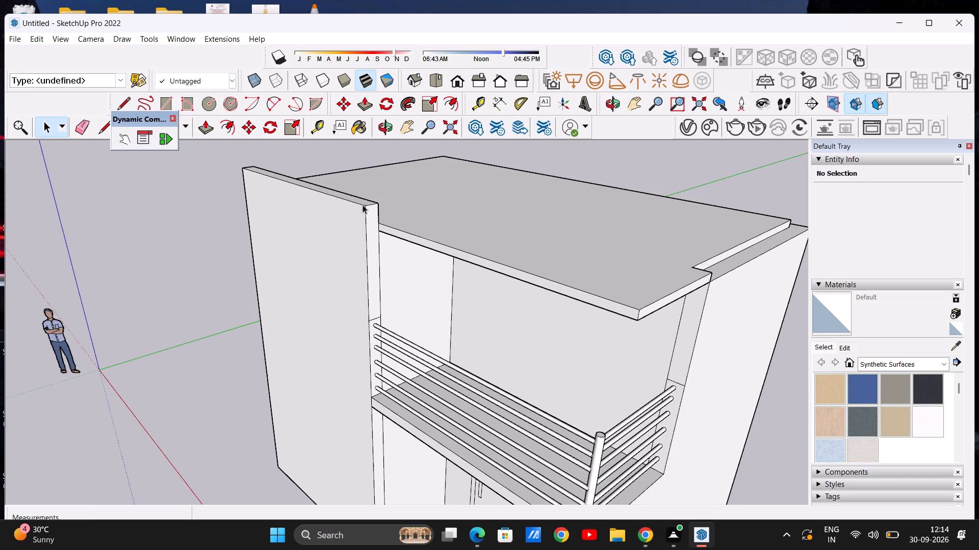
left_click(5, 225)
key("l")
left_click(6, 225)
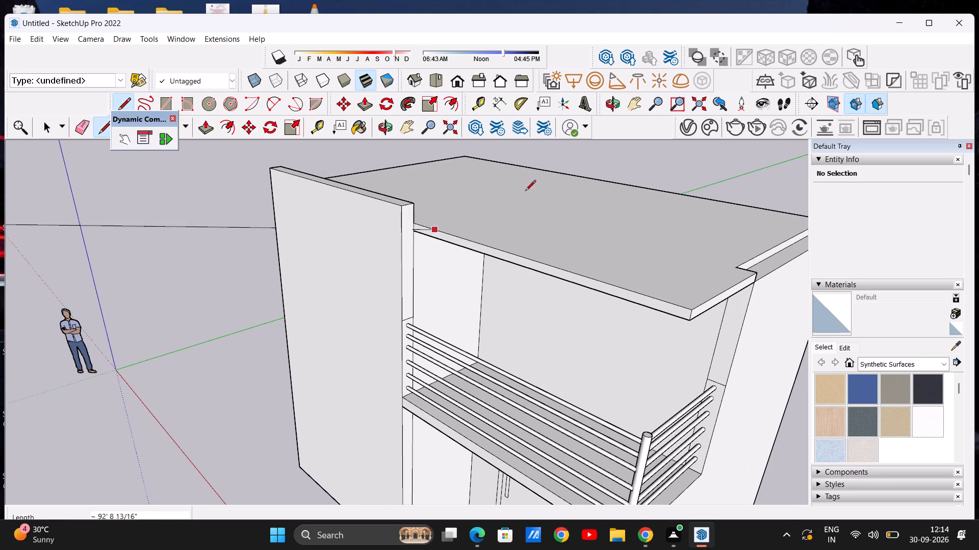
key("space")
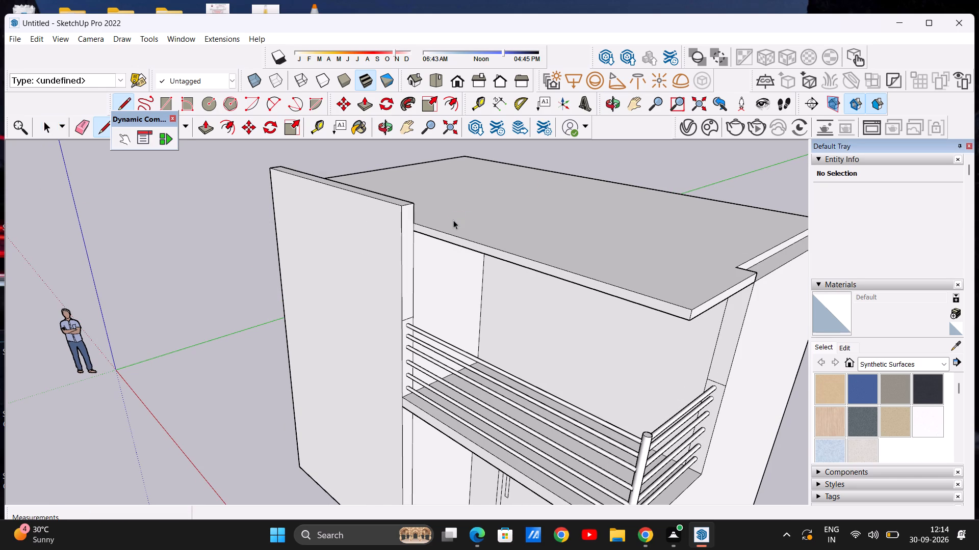
Draw a line about 7 9/16" long across the raised front wall's end face, level with the roof slab's underside.
key("l")
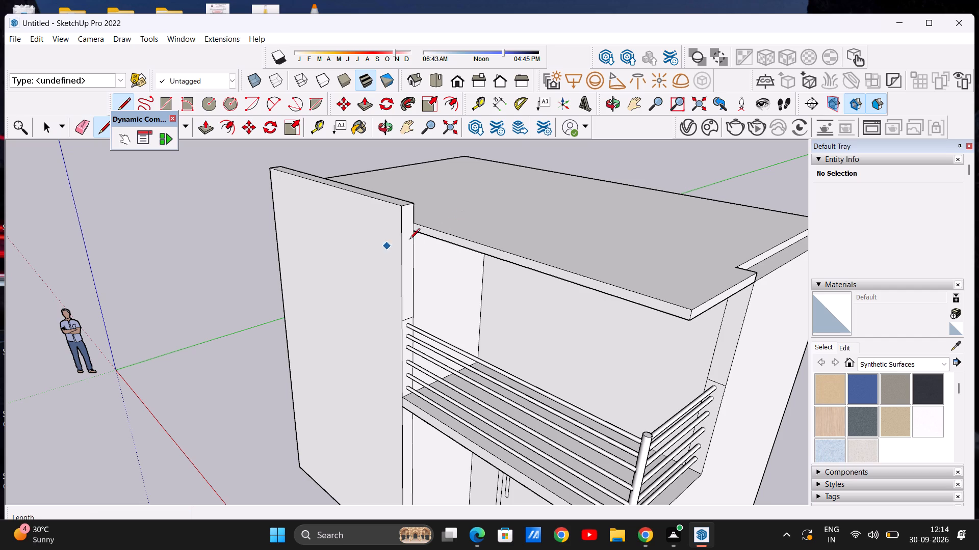
scroll(422, 236, "up", 13)
scroll(406, 243, "down", 6)
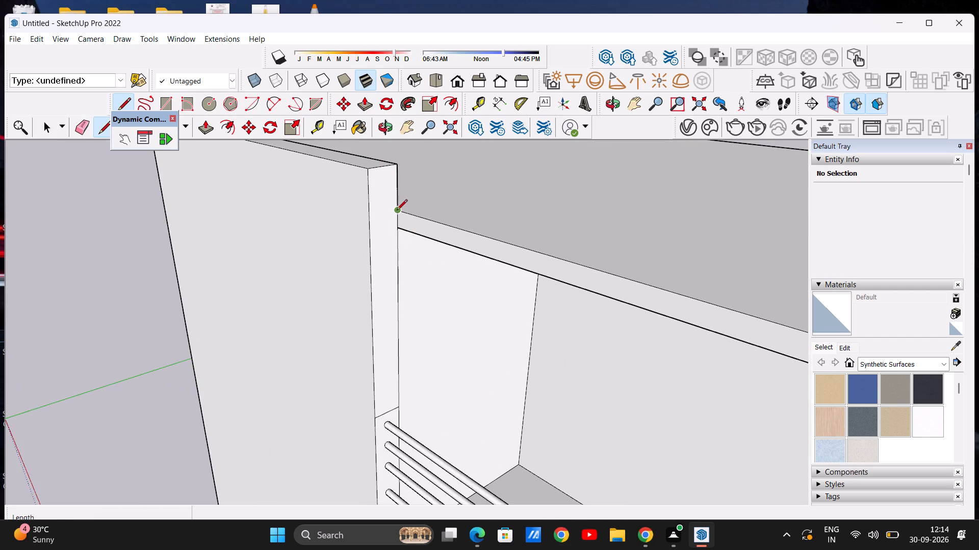
scroll(397, 211, "up", 12)
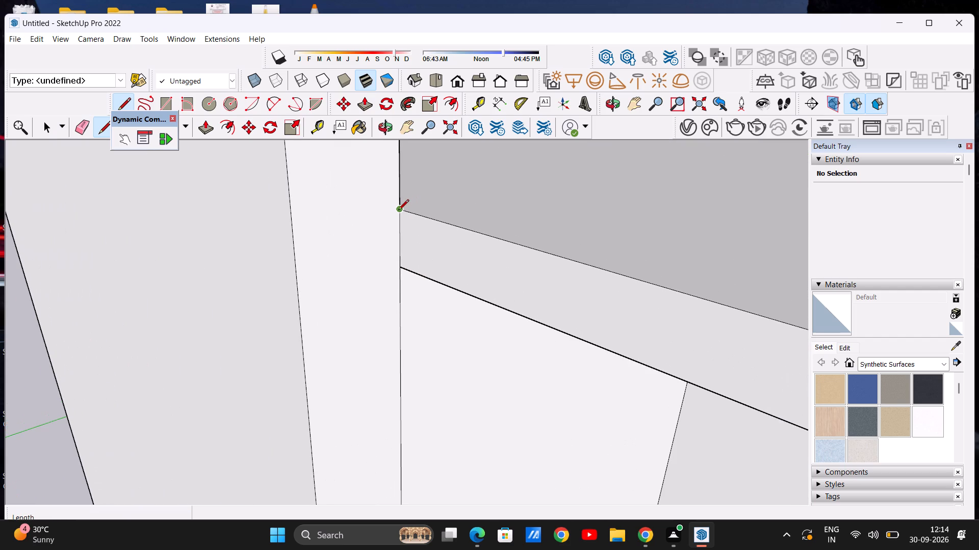
left_click(398, 267)
left_click(296, 300)
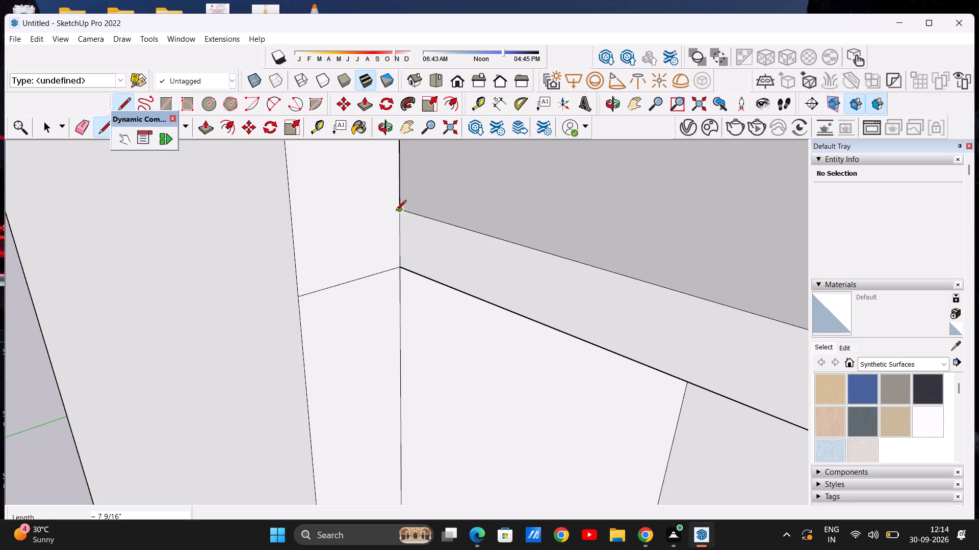
Draw a line about 7 9/16" long across the raised front wall's end face, level with the roof slab's top.
left_click(396, 211)
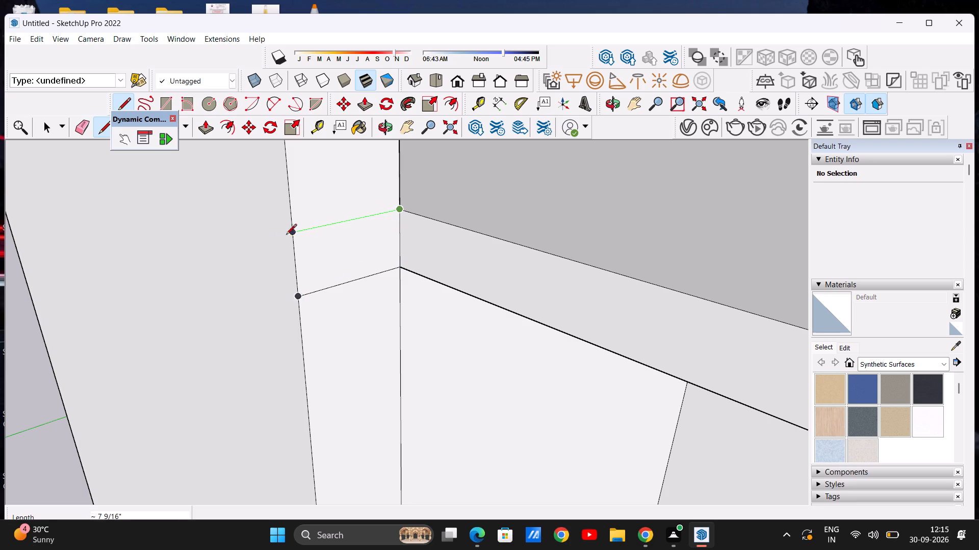
left_click(289, 231)
key("space")
Push/Pull the small face between the two lines about 11' 2 11/16" along the roof slab's front edge to its far corner.
scroll(443, 311, "down", 18)
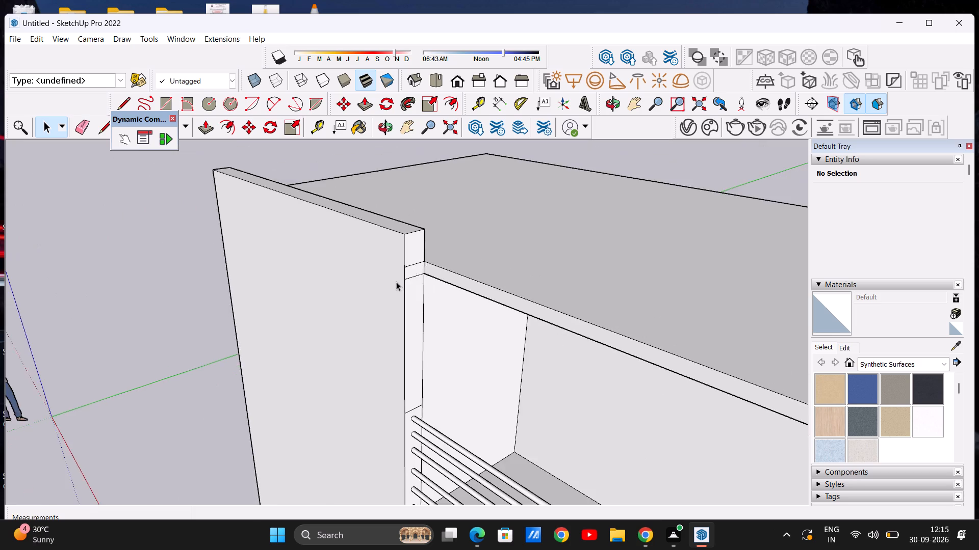
middle_click_drag(385, 324, 432, 305)
scroll(432, 306, "down", 6)
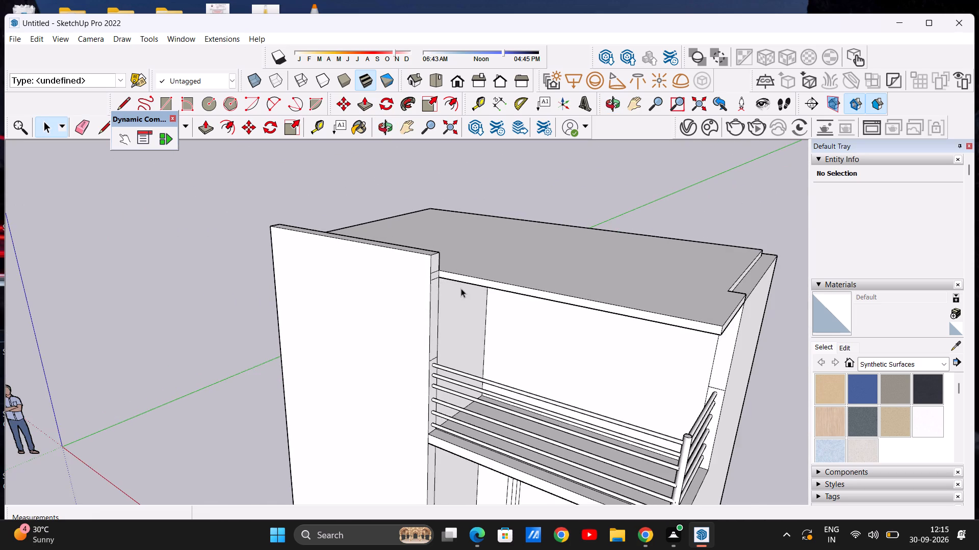
scroll(461, 288, "up", 5)
scroll(384, 246, "down", 7)
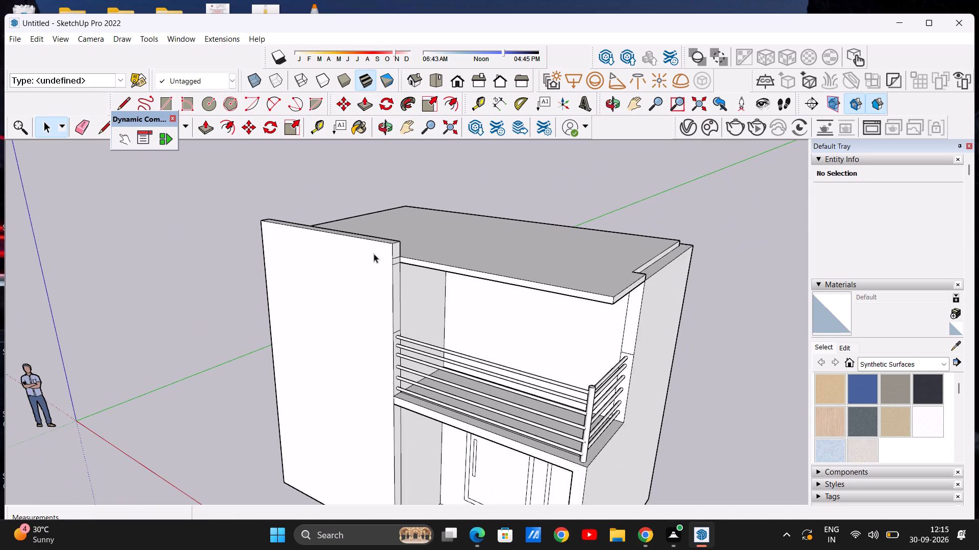
scroll(472, 252, "up", 2)
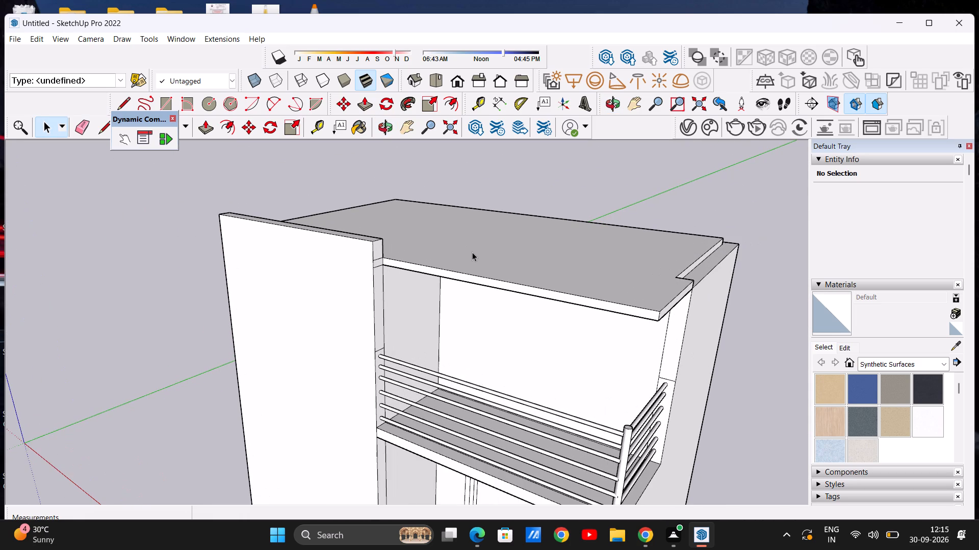
left_click(200, 125)
scroll(389, 263, "up", 7)
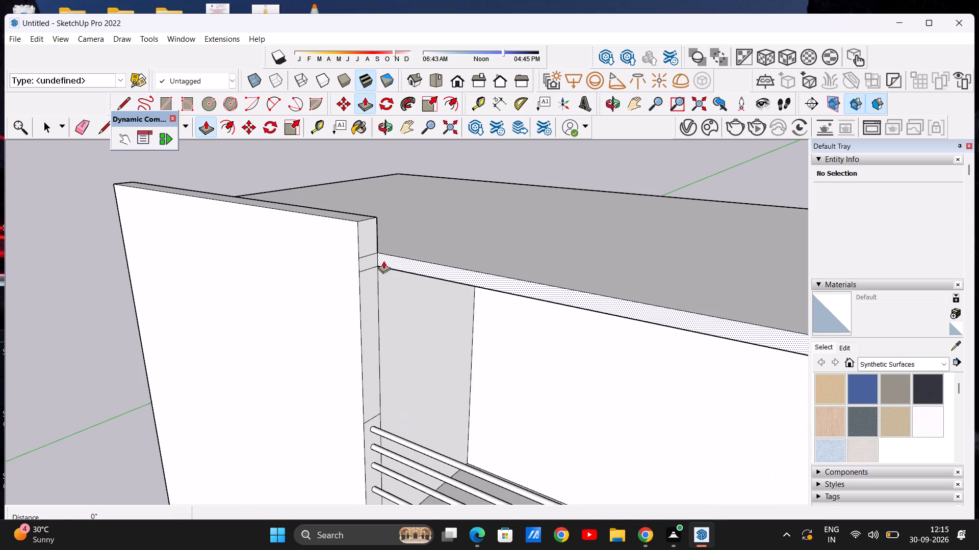
scroll(383, 261, "up", 4)
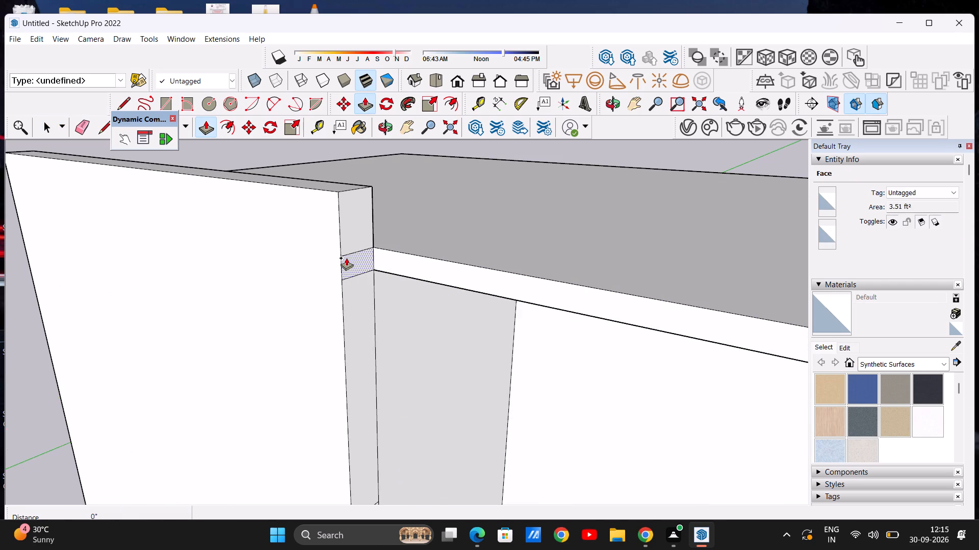
left_click(346, 258)
scroll(528, 316, "down", 8)
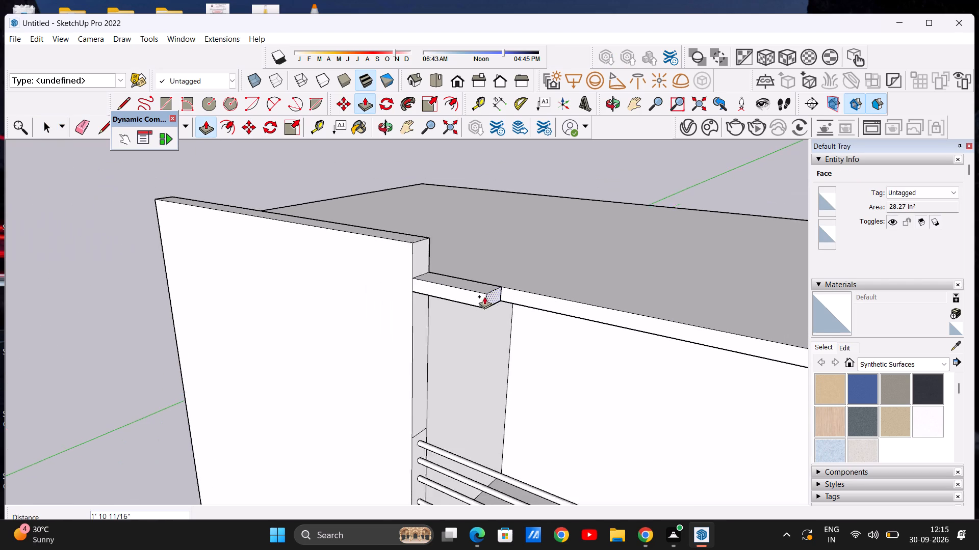
scroll(484, 296, "down", 6)
scroll(554, 300, "down", 11)
scroll(620, 321, "up", 7)
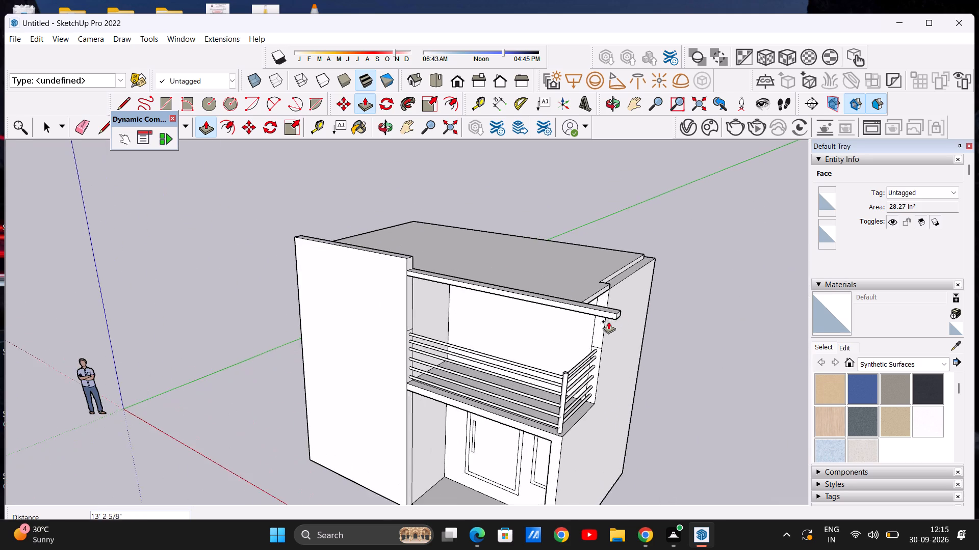
scroll(599, 313, "up", 20)
scroll(599, 313, "up", 7)
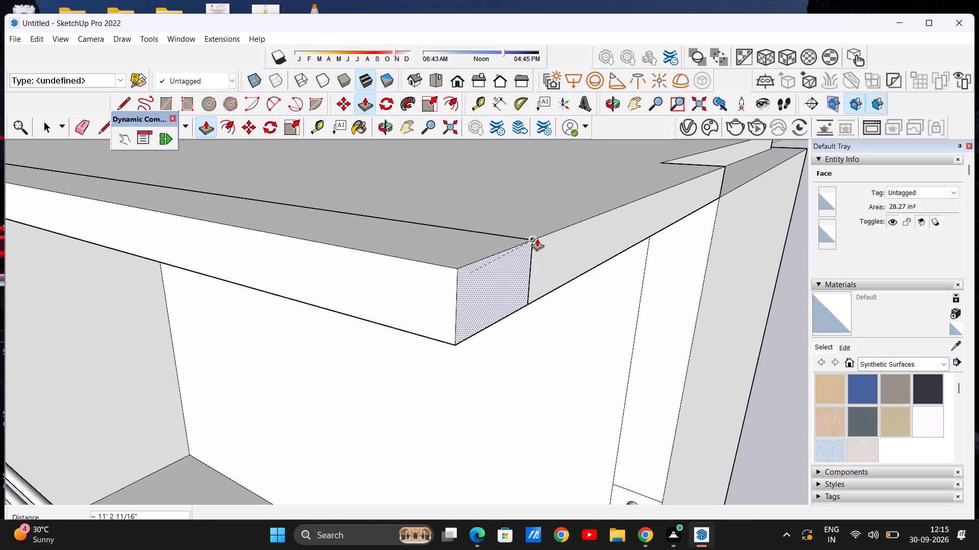
left_click(537, 238)
key("space")
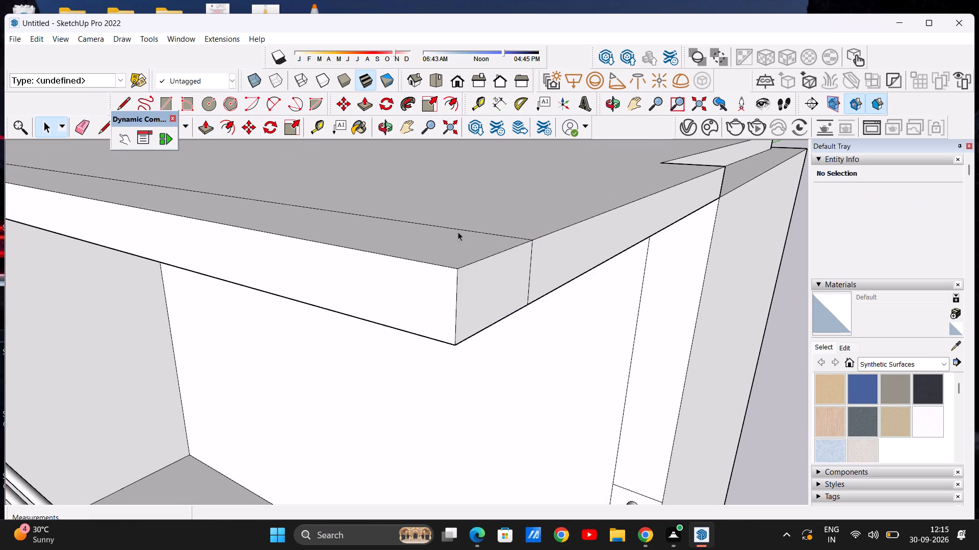
Push/Pull the underside of the new front roof beam down by about 5 15/16" to deepen the fascia.
scroll(467, 235, "down", 19)
scroll(527, 253, "down", 2)
middle_click_drag(402, 276, 540, 253)
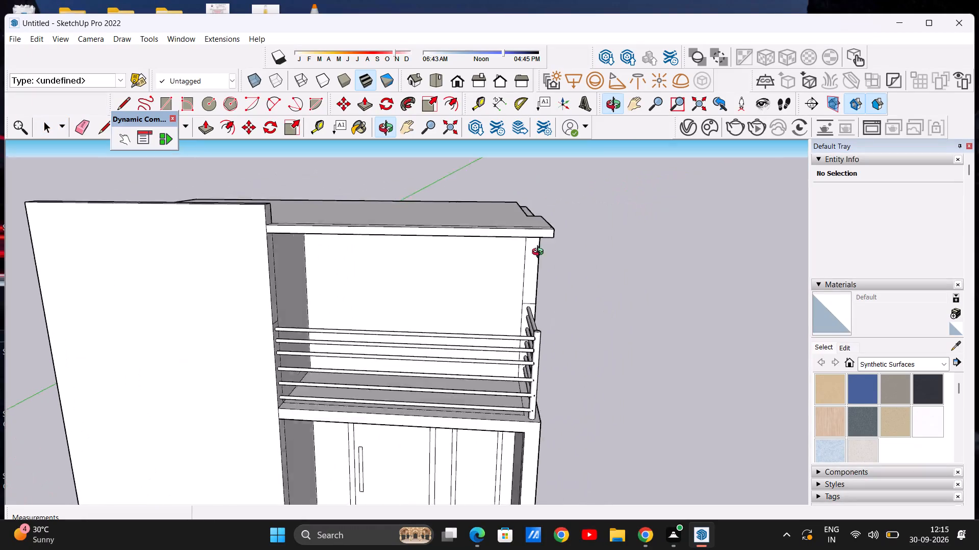
middle_click_drag(540, 253, 524, 251)
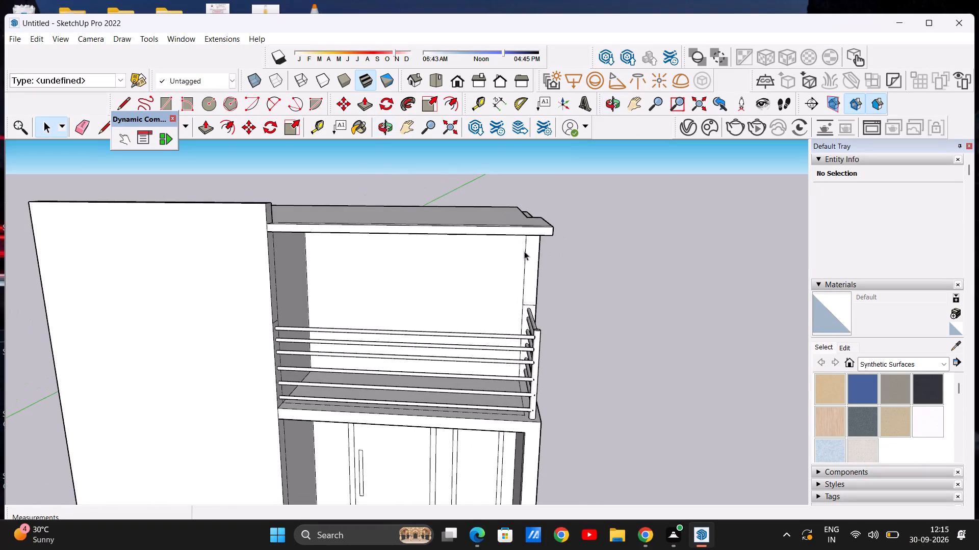
scroll(435, 298, "up", 2)
middle_click_drag(431, 301, 426, 171)
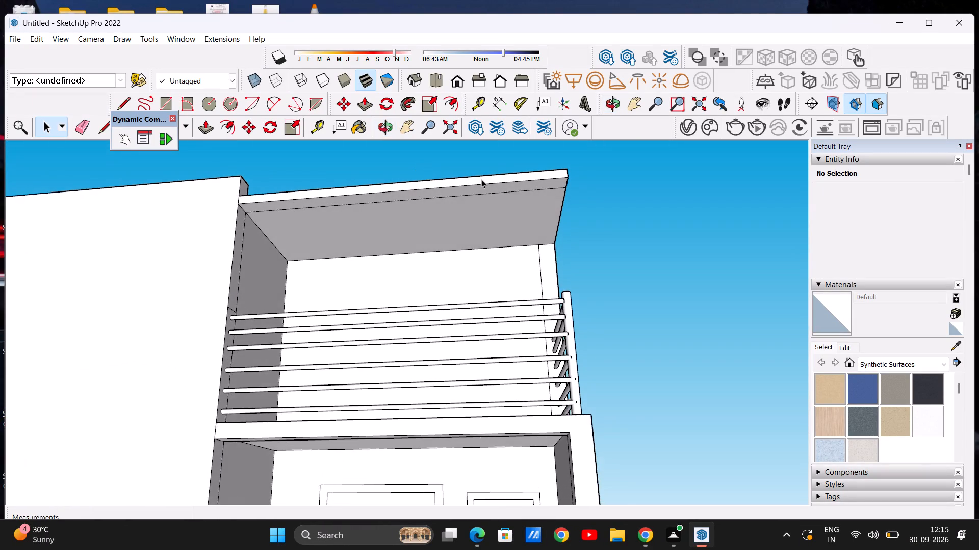
scroll(481, 179, "up", 3)
scroll(458, 237, "down", 4)
scroll(505, 215, "up", 1)
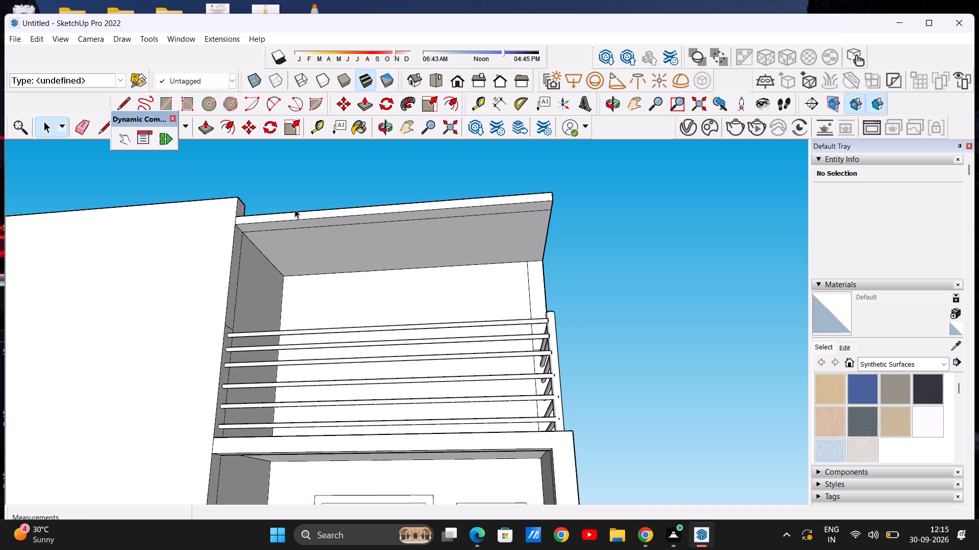
left_click_drag(90, 178, 98, 175)
left_click(204, 123)
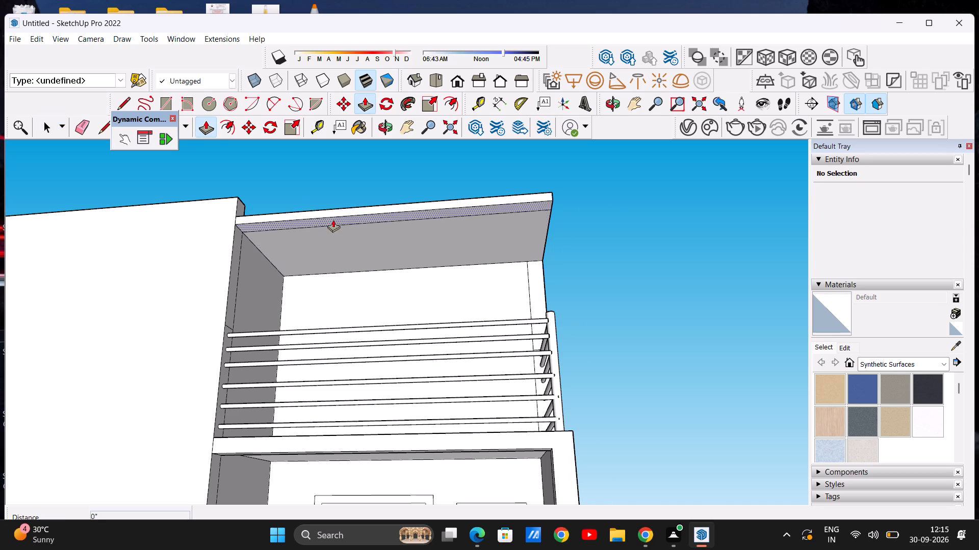
scroll(333, 219, "up", 6)
left_click(329, 219)
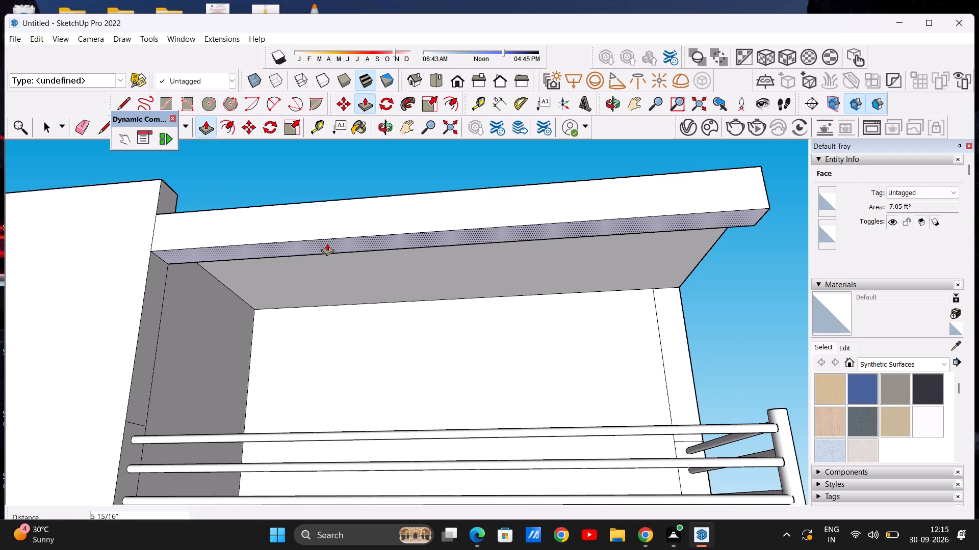
left_click(327, 243)
key("space")
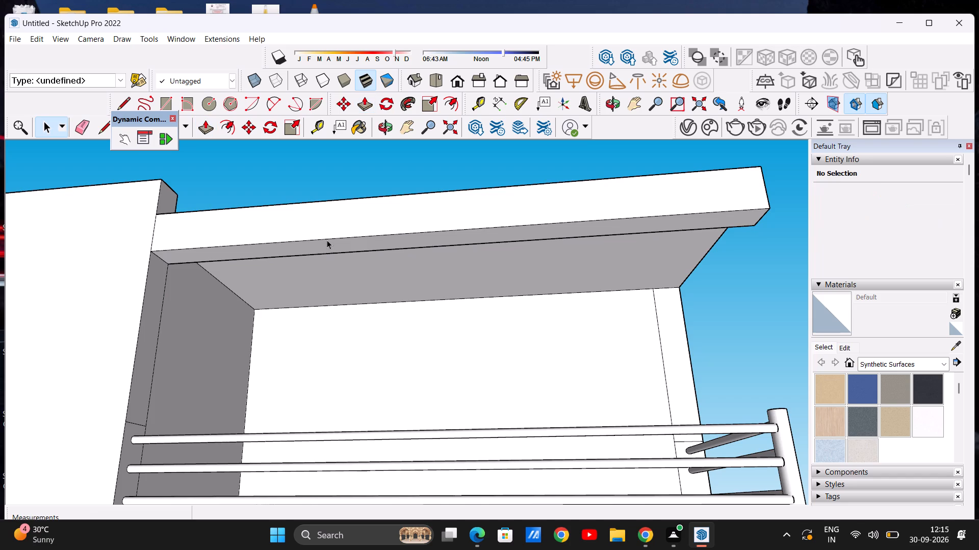
Push/Pull the front wall's end face between the roof beam and the railing about 10 1/4" towards the balcony opening.
scroll(303, 186, "down", 12)
middle_click_drag(298, 235, 342, 306)
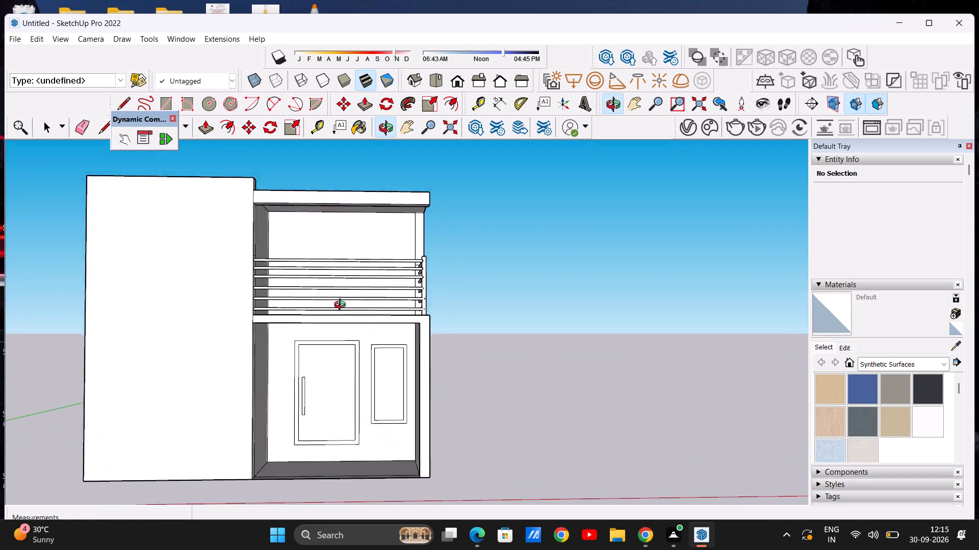
middle_click_drag(342, 306, 341, 342)
scroll(328, 283, "down", 3)
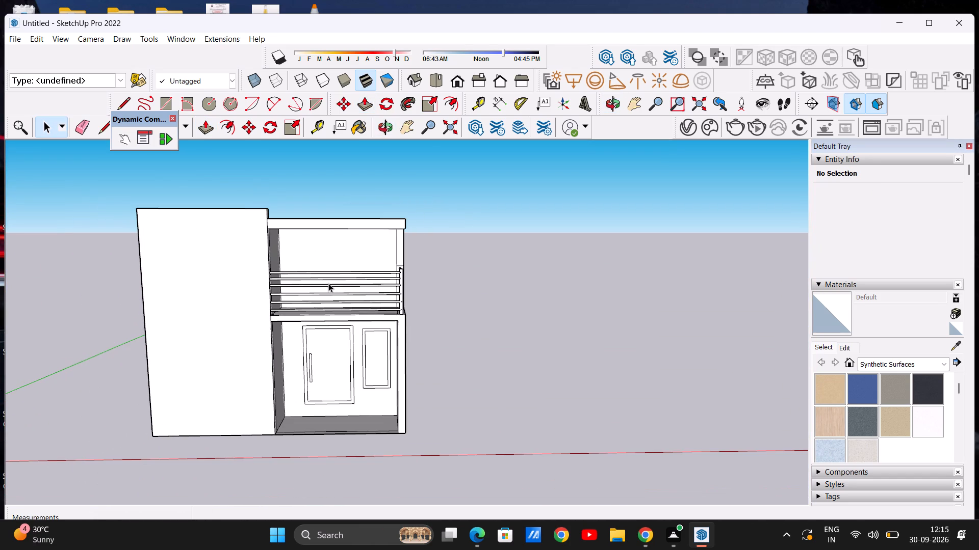
middle_click_drag(280, 253, 244, 264)
scroll(280, 253, "up", 1)
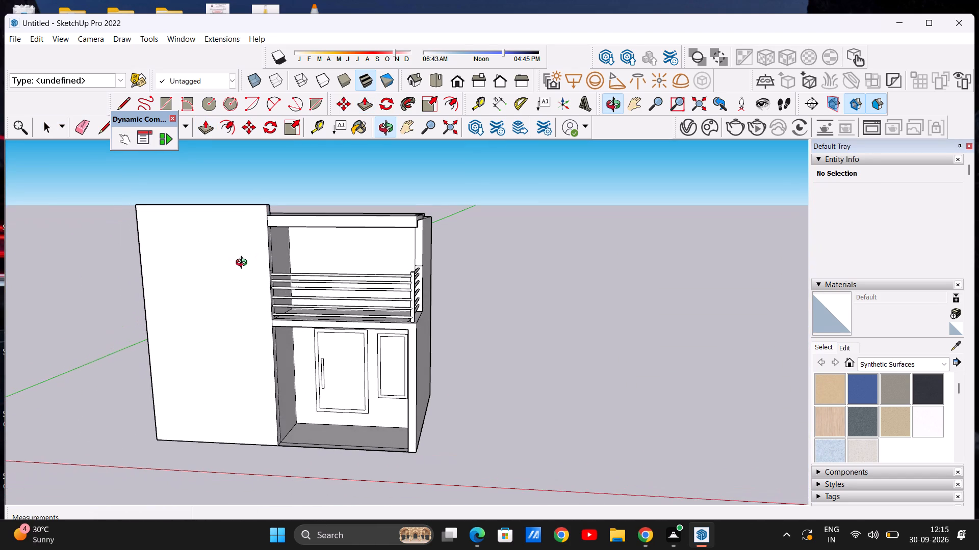
middle_click_drag(244, 264, 191, 280)
scroll(279, 248, "up", 8)
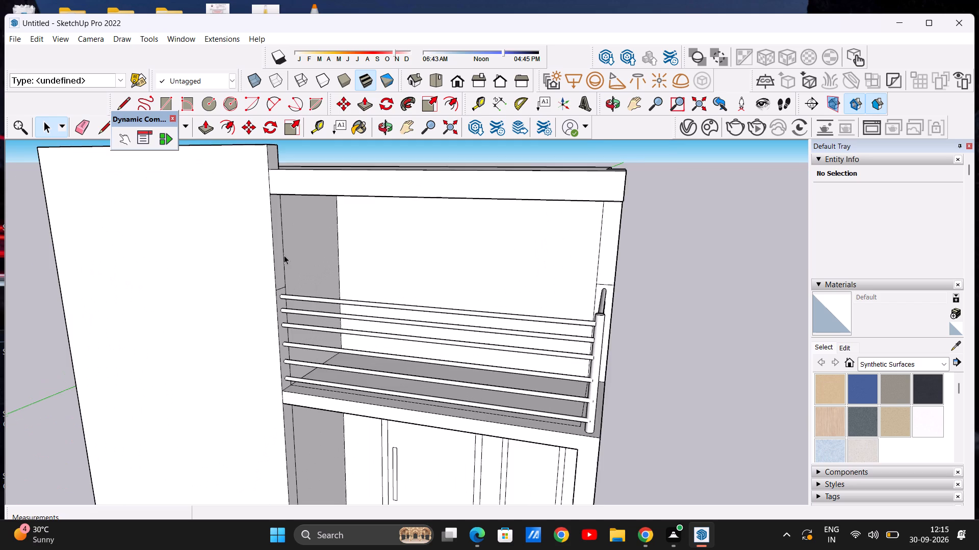
scroll(284, 255, "up", 1)
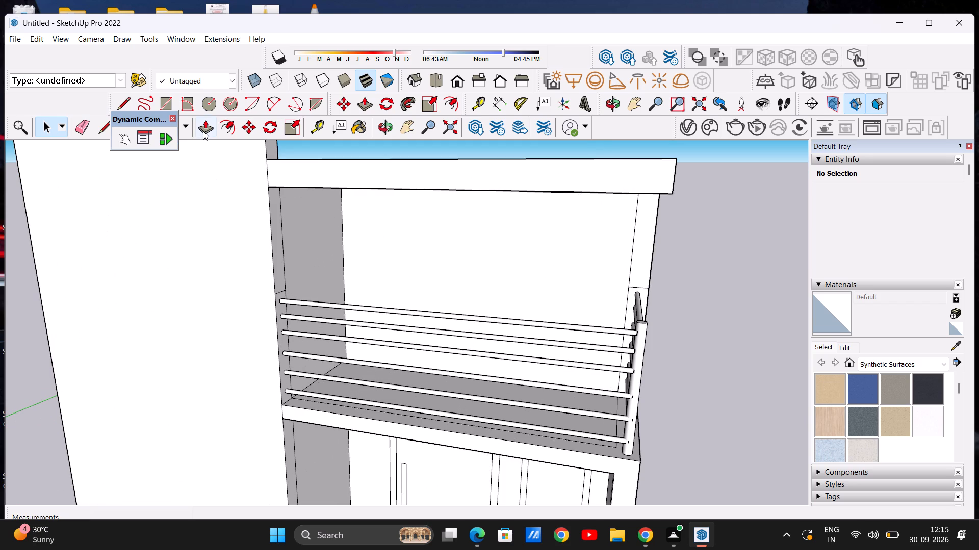
left_click(203, 131)
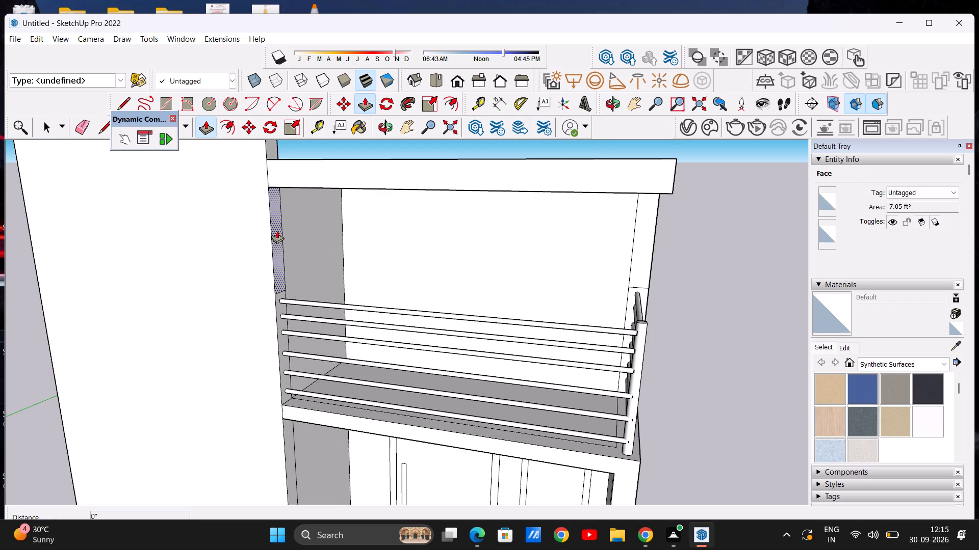
left_click(277, 231)
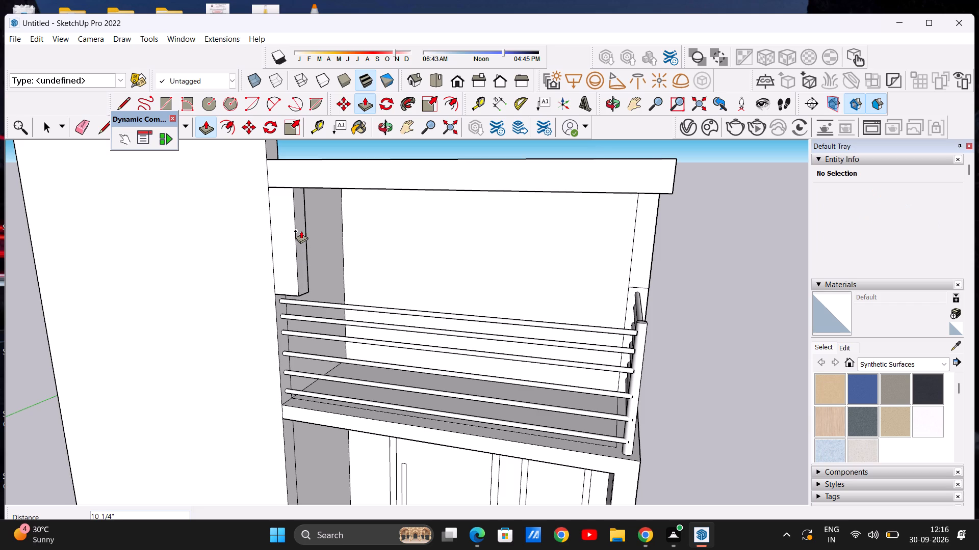
left_click(301, 231)
key("space")
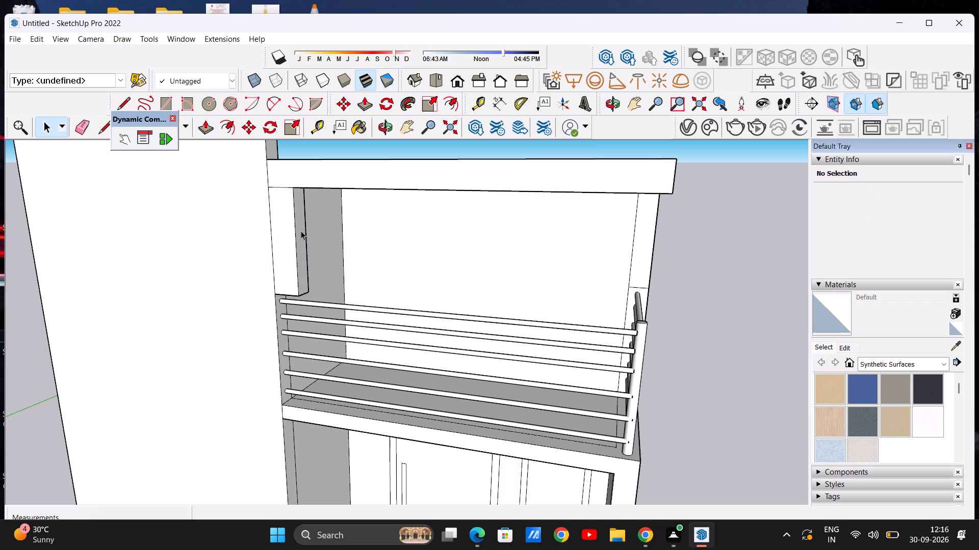
Push/Pull the wall's end face behind the railing bars by 10 1/4", flush with the extended part above it.
scroll(286, 277, "down", 5)
scroll(305, 333, "up", 10)
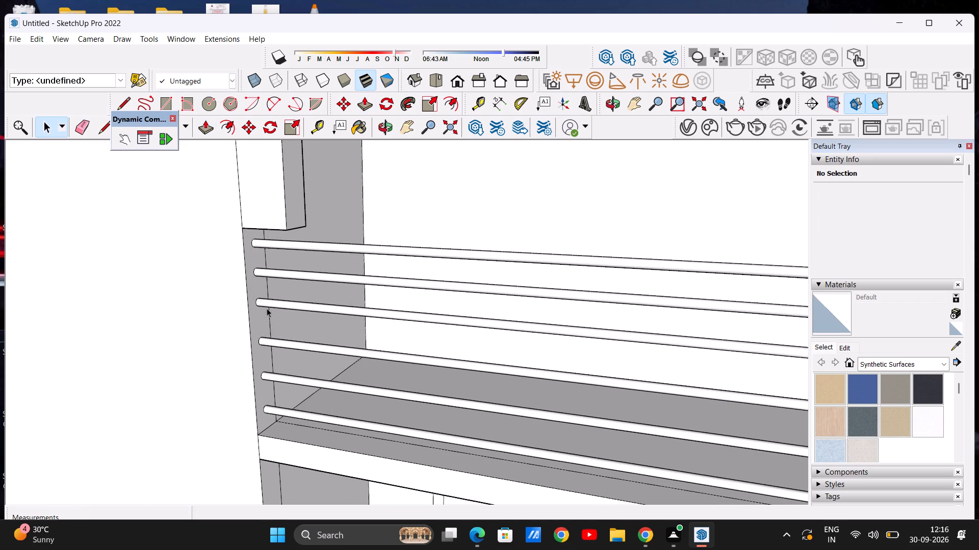
left_click_drag(225, 148, 213, 153)
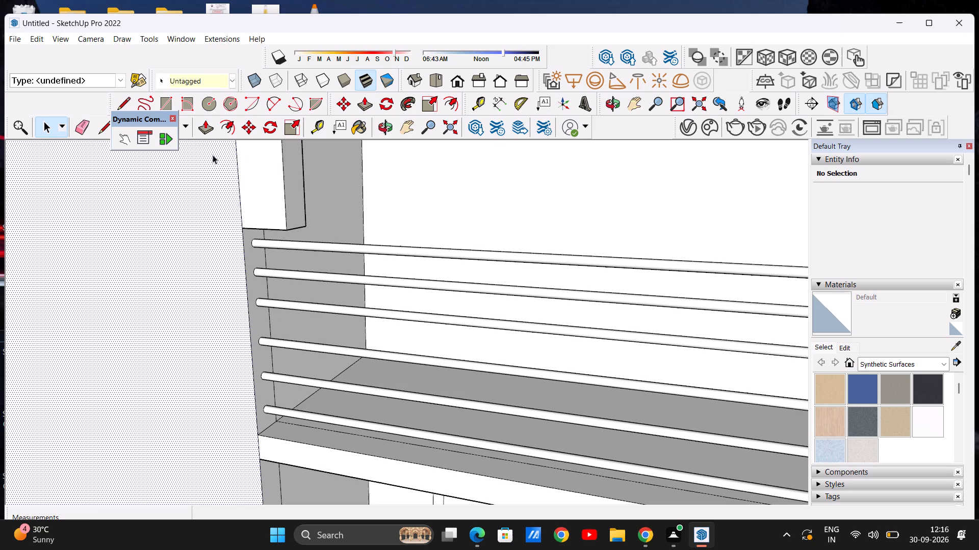
key("p")
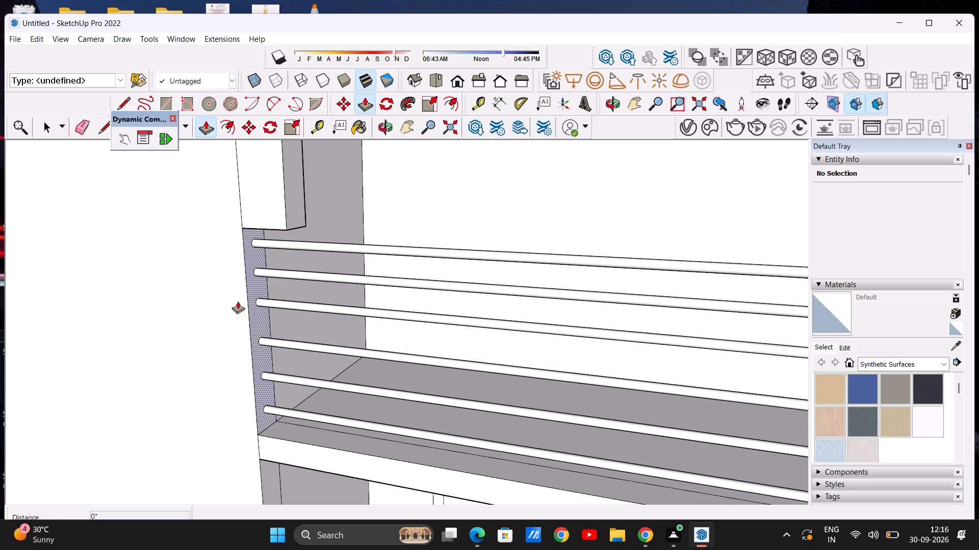
left_click(259, 316)
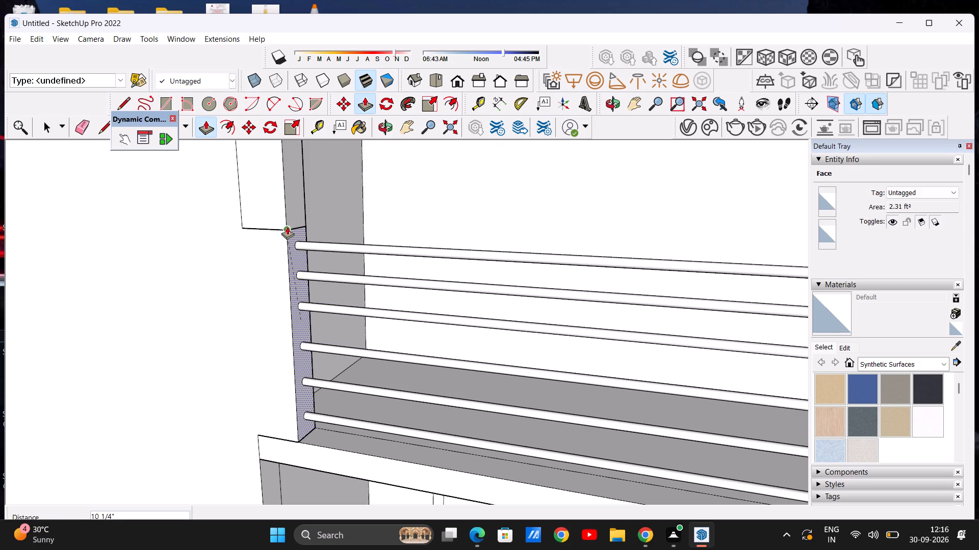
left_click(286, 227)
key("space")
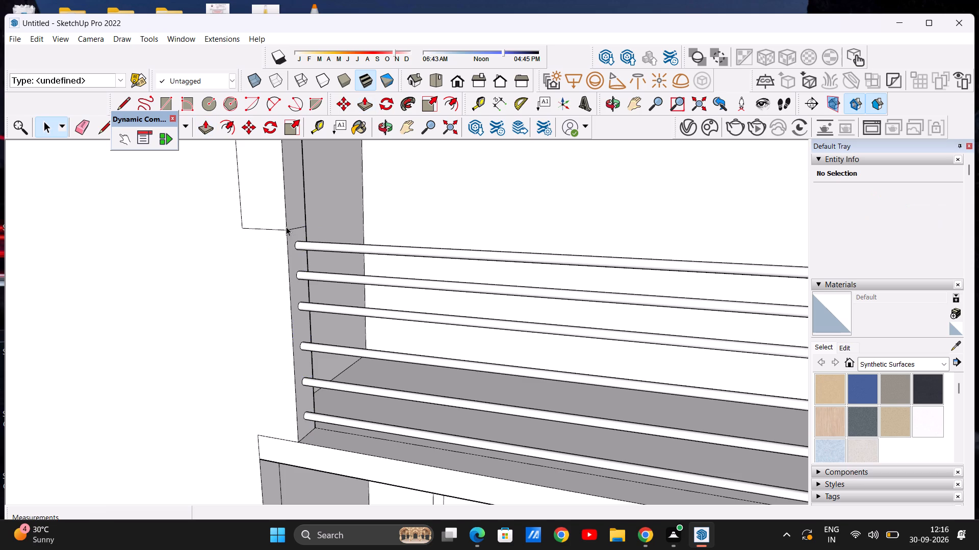
Examine the widened front wall and the roof beam from the front of the house.
scroll(339, 319, "down", 8)
middle_click_drag(290, 335, 334, 312)
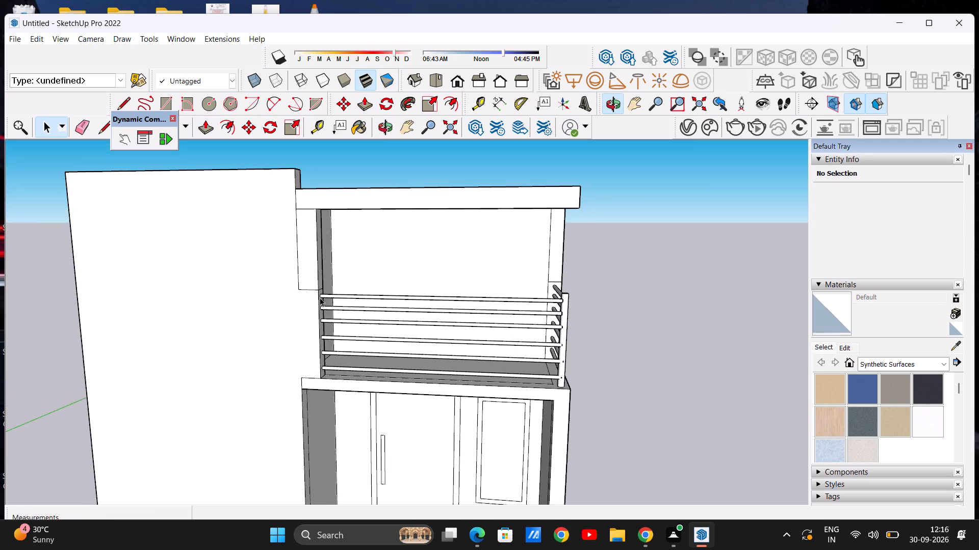
scroll(314, 287, "up", 5)
scroll(318, 301, "down", 8)
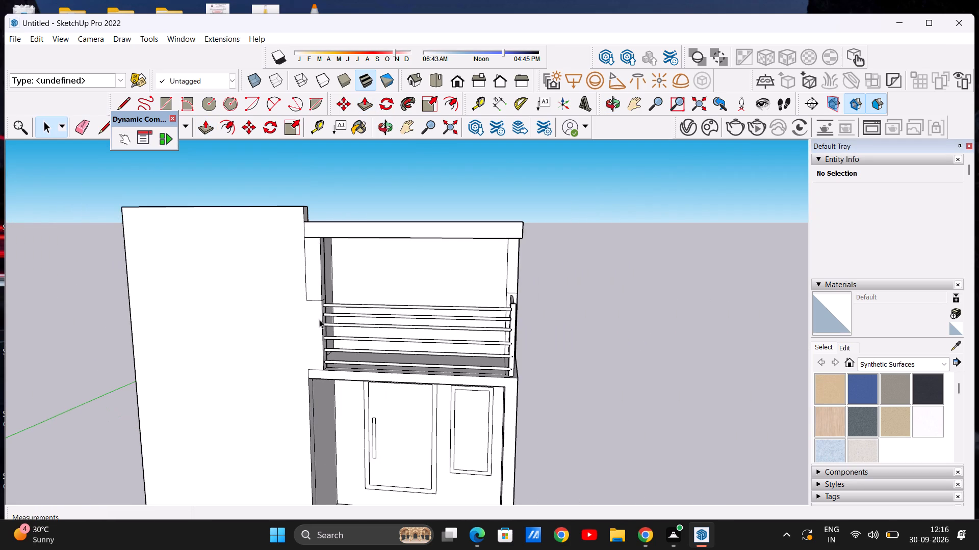
scroll(304, 300, "up", 2)
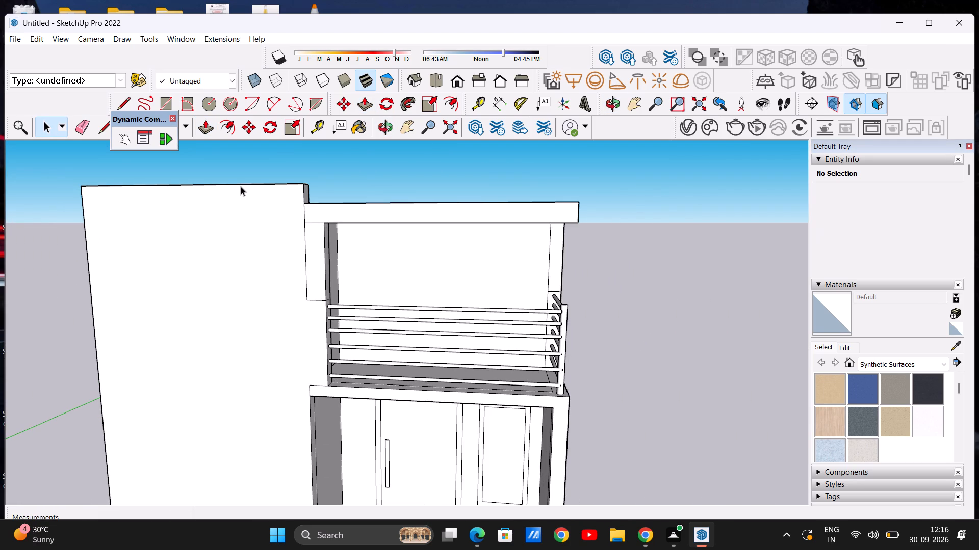
Draw a vertical line about 3' 9 13/16" long from the front wall's seam corner down to the balcony slab's top corner.
key("l")
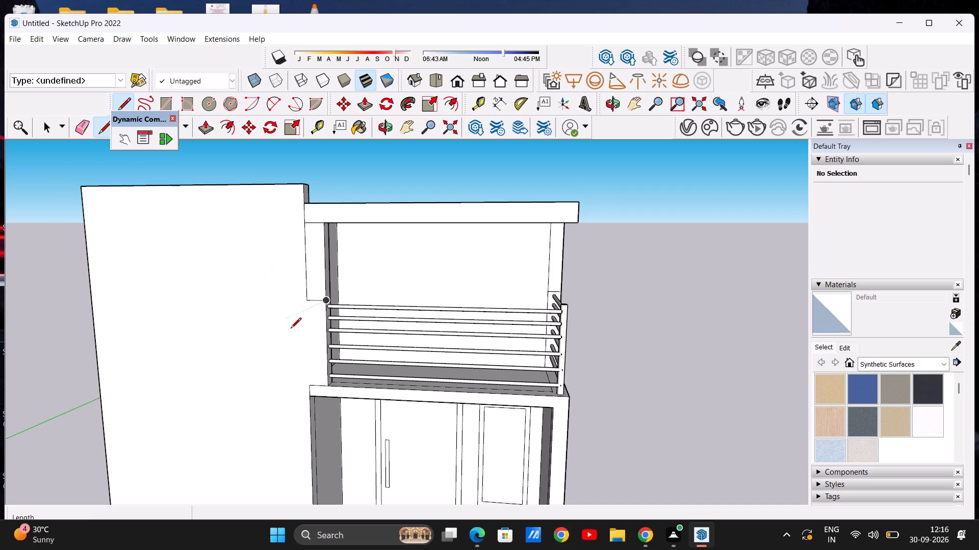
scroll(294, 326, "up", 10)
left_click(308, 271)
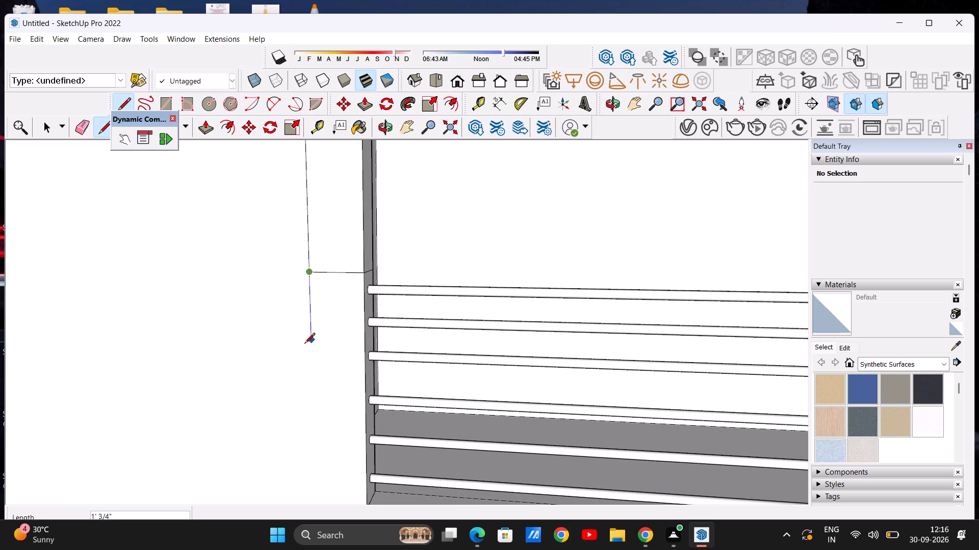
scroll(305, 349, "down", 6)
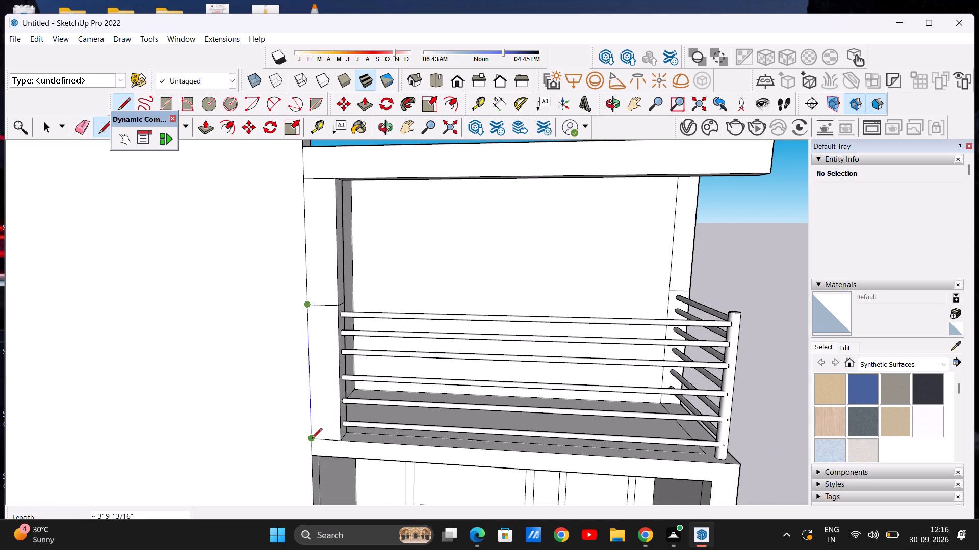
left_click(312, 439)
key("space")
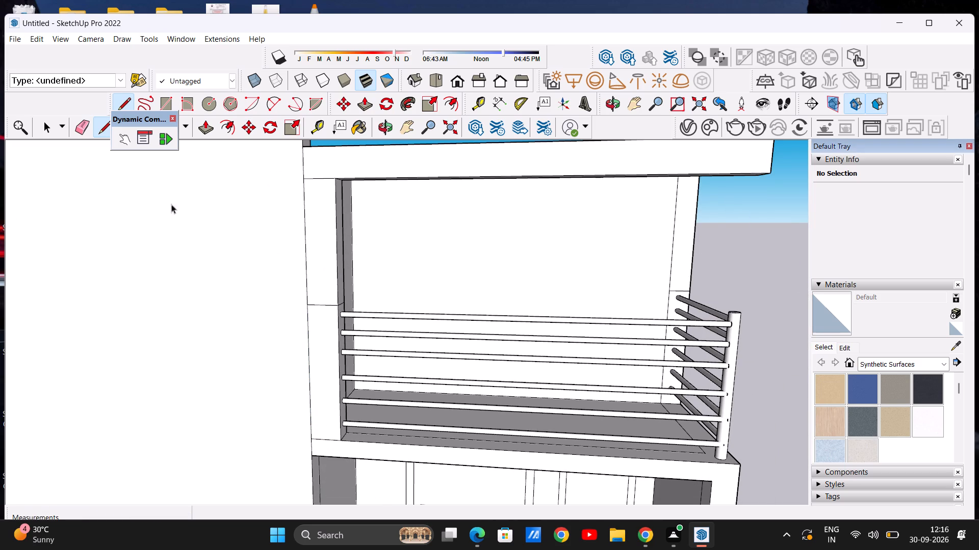
Erase the short horizontal seam lines above the railing on the widened front wall's front face and end face.
left_click(80, 124)
scroll(343, 322, "up", 6)
left_click_drag(321, 288, 317, 305)
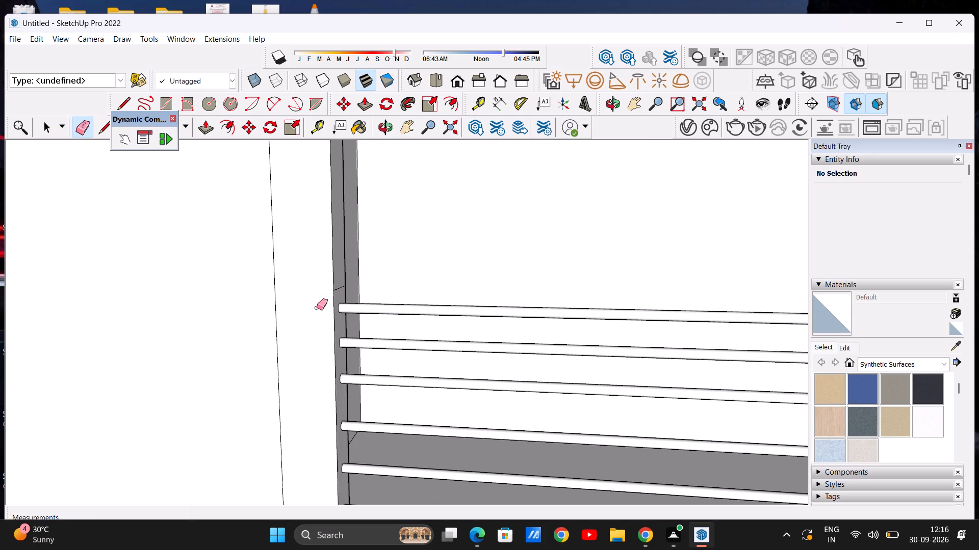
scroll(320, 327, "down", 5)
middle_click_drag(415, 298, 295, 328)
scroll(345, 299, "up", 10)
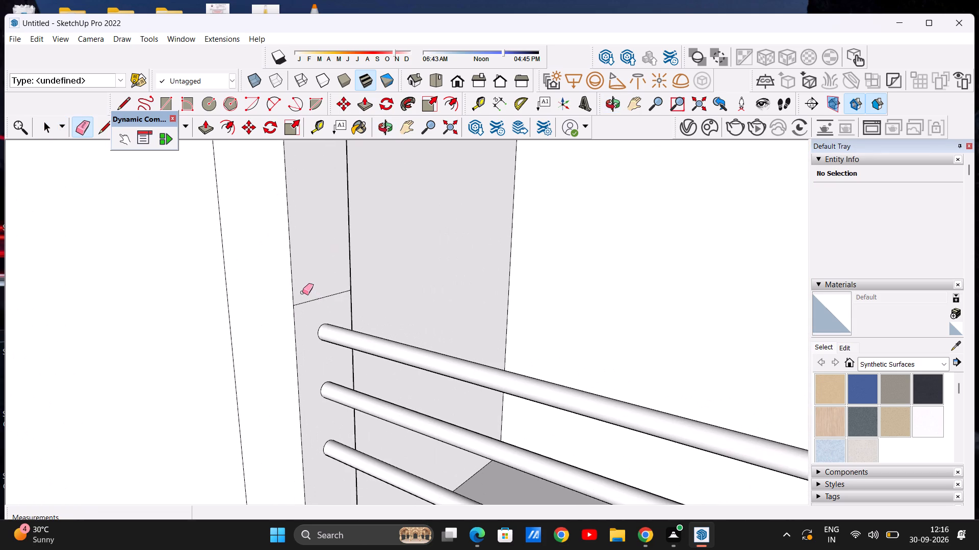
left_click_drag(305, 293, 314, 312)
scroll(334, 351, "down", 20)
scroll(334, 351, "down", 4)
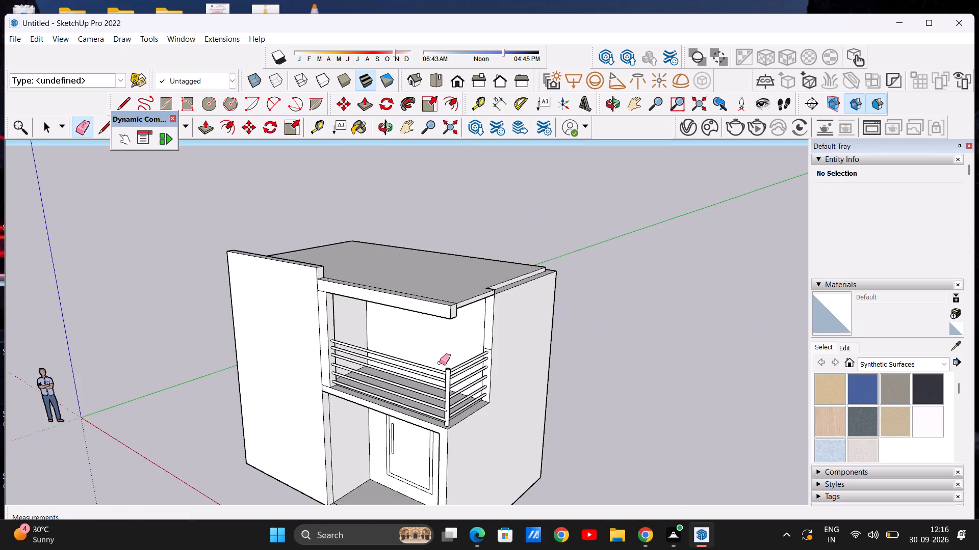
Erase the short horizontal seam line above the railing on the side wall at the balcony's opposite end.
middle_click_drag(440, 363, 510, 353)
scroll(493, 350, "up", 18)
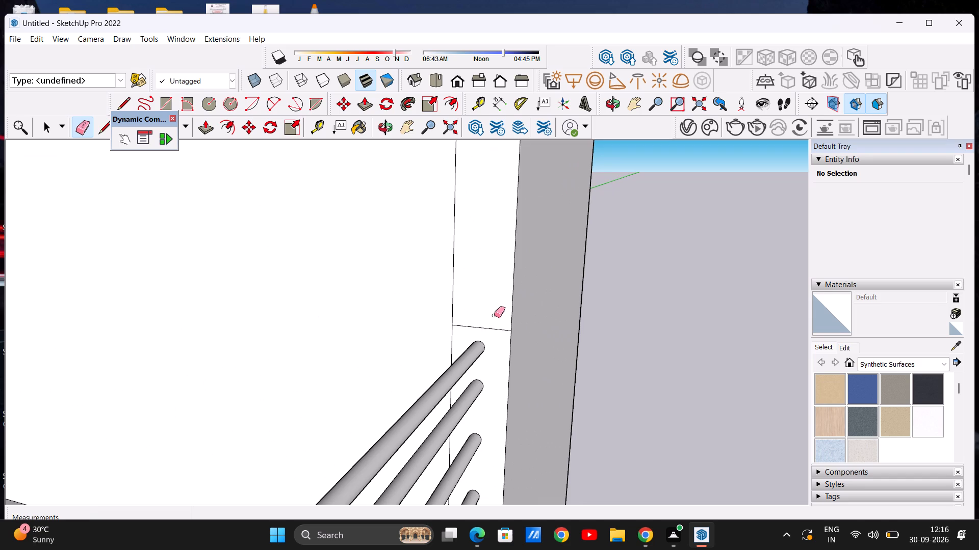
left_click_drag(494, 329, 495, 336)
scroll(448, 391, "down", 20)
scroll(448, 391, "down", 7)
Erase the seam line between the roof beam's front face and the widened wall strip beneath it.
middle_click_drag(414, 385, 454, 376)
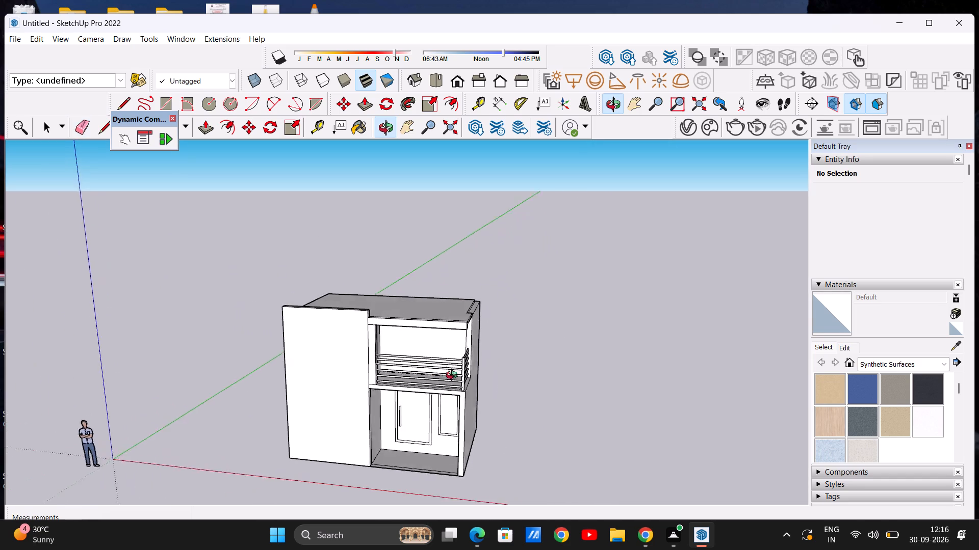
middle_click_drag(454, 376, 471, 326)
scroll(449, 314, "up", 8)
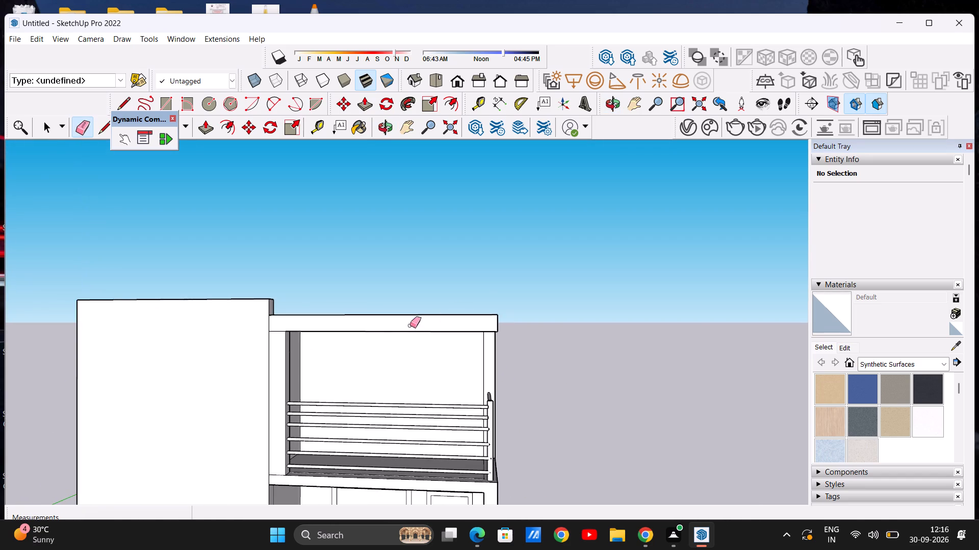
scroll(280, 327, "up", 12)
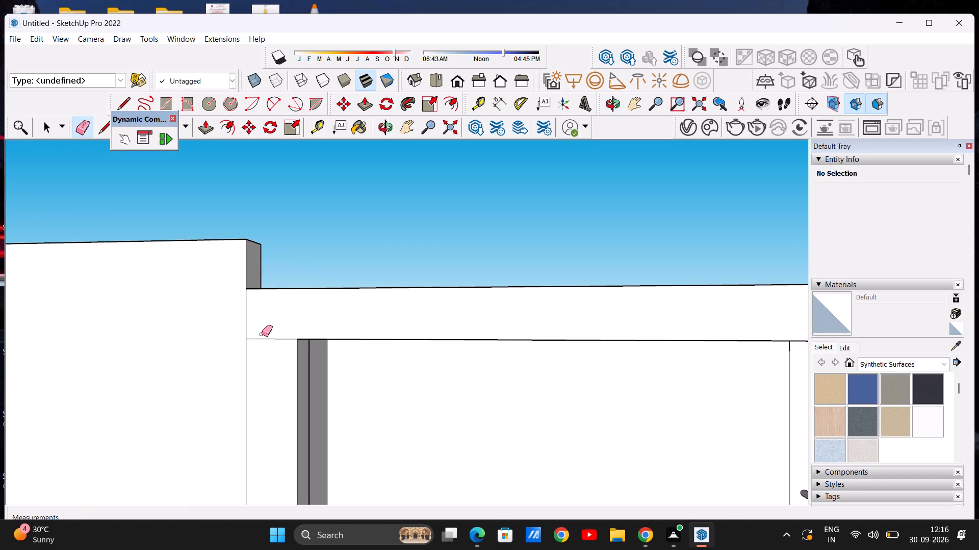
left_click_drag(261, 334, 265, 347)
scroll(268, 356, "down", 20)
scroll(268, 356, "down", 4)
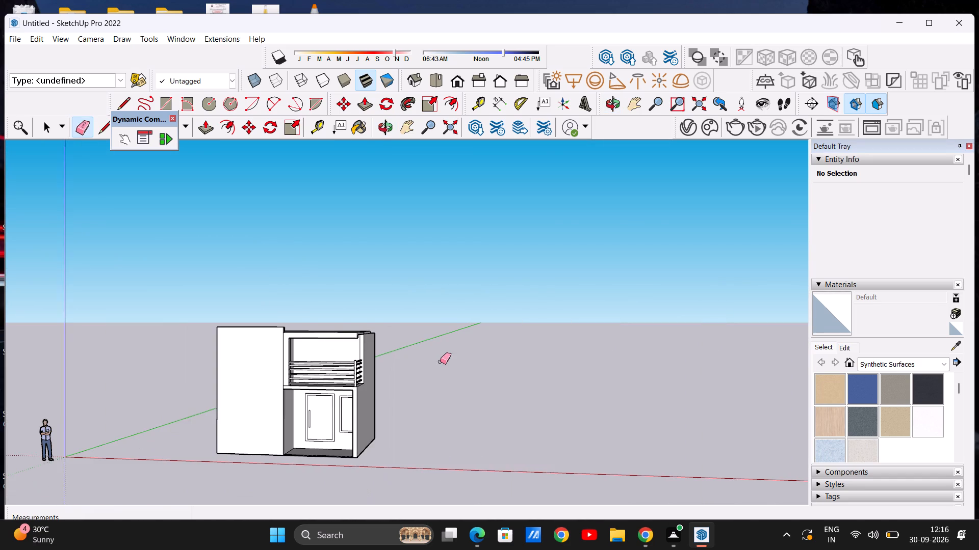
Examine the roof beam, roof slab edge, balcony and widened wall from the side and front of the house.
middle_click_drag(425, 364, 266, 392)
scroll(359, 330, "up", 2)
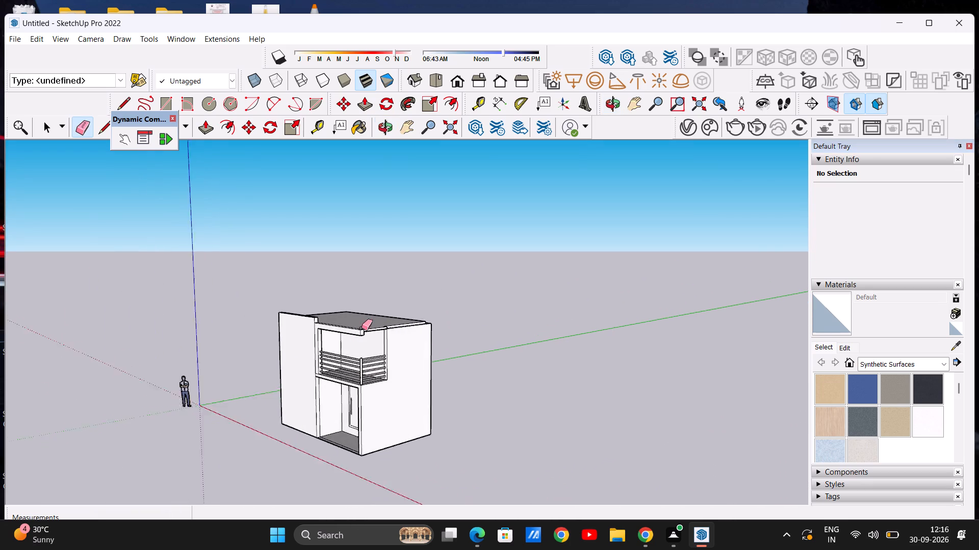
scroll(362, 328, "up", 12)
middle_click_drag(382, 358, 323, 372)
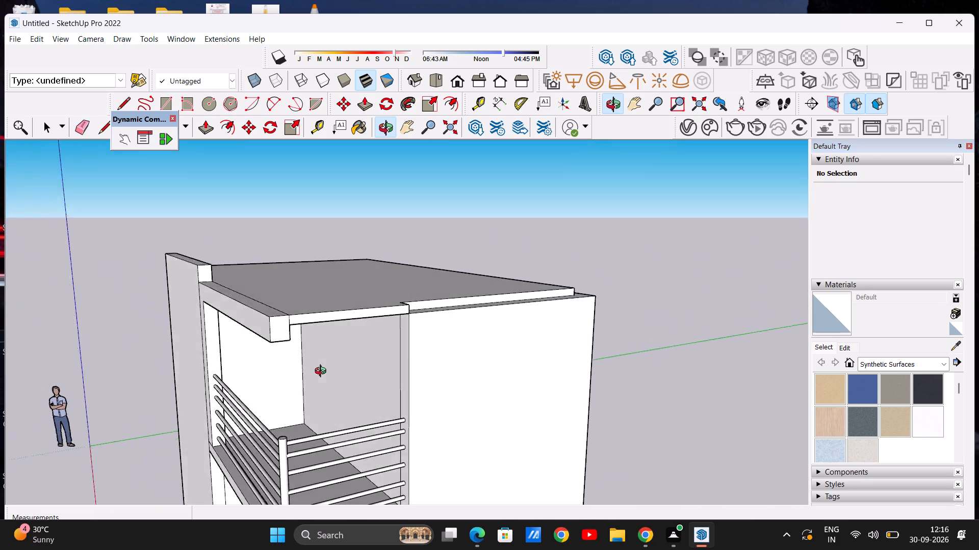
middle_click_drag(323, 372, 262, 372)
middle_click(262, 372)
scroll(291, 345, "up", 1)
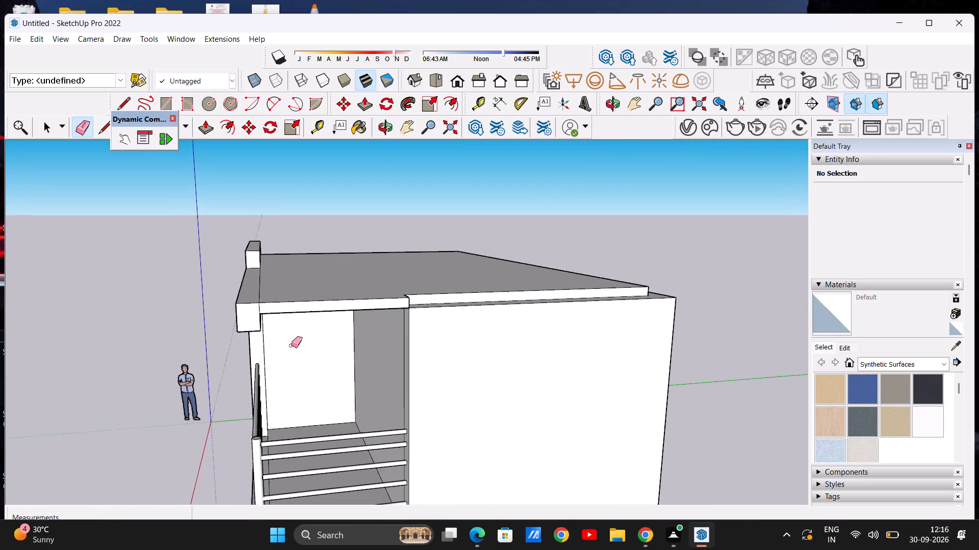
scroll(291, 345, "up", 2)
middle_click_drag(343, 359, 277, 345)
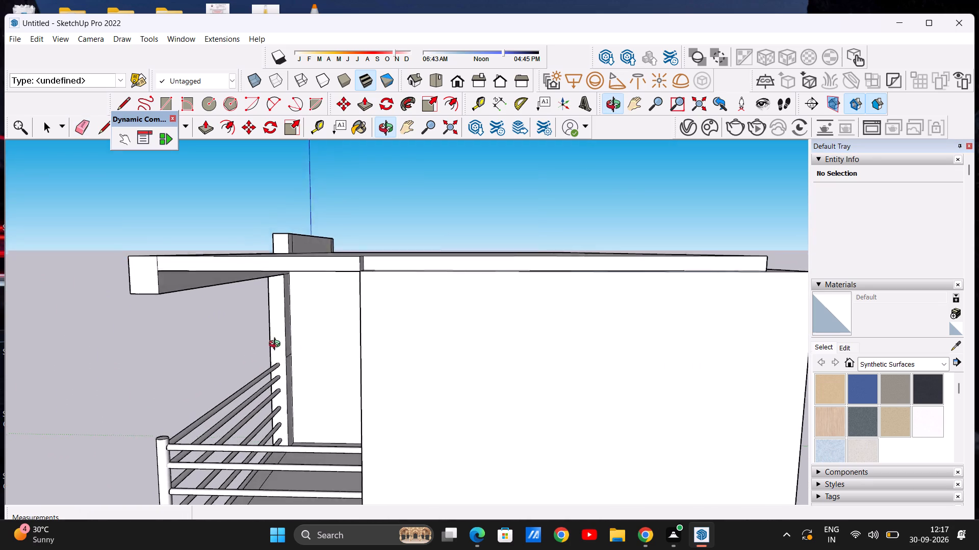
middle_click_drag(277, 345, 282, 347)
scroll(355, 352, "down", 2)
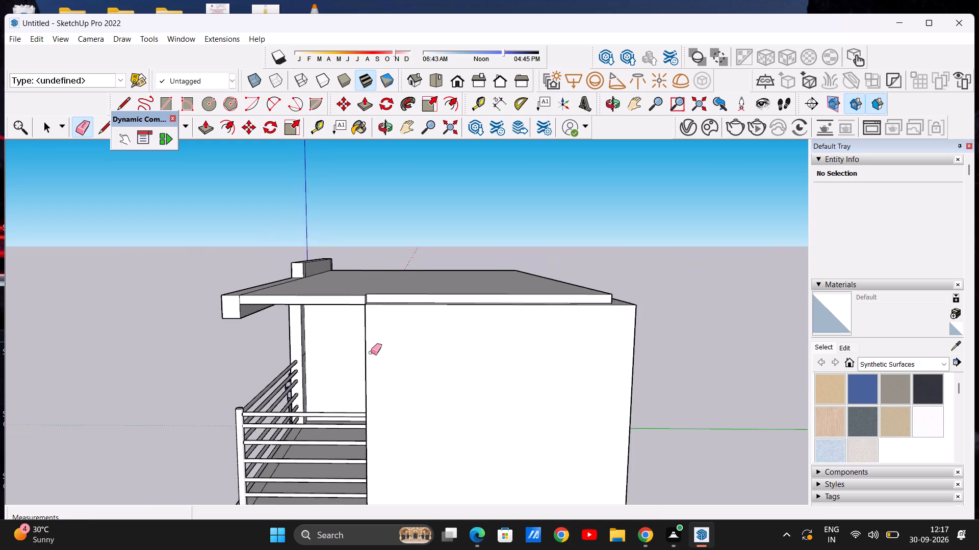
scroll(371, 352, "down", 4)
middle_click_drag(265, 362, 493, 345)
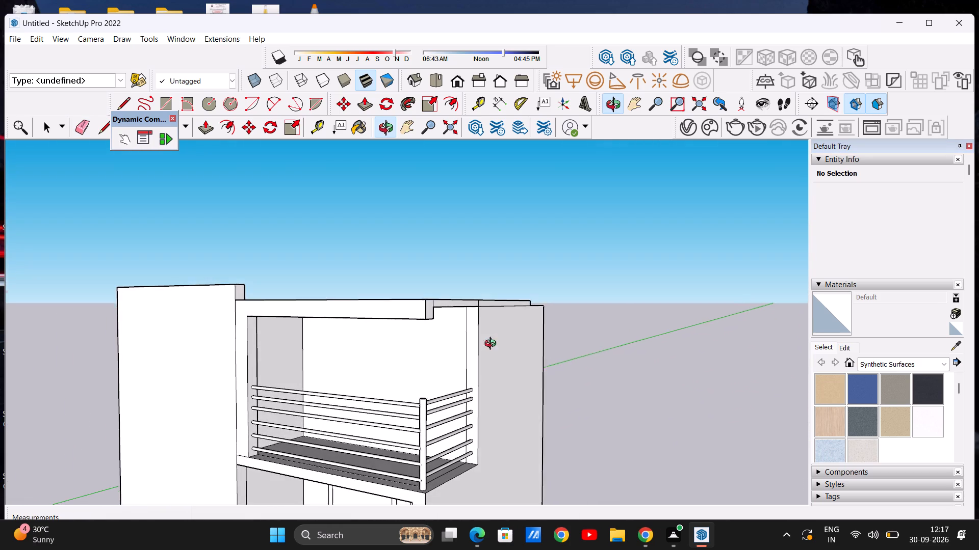
middle_click_drag(493, 345, 400, 363)
middle_click_drag(341, 337, 276, 357)
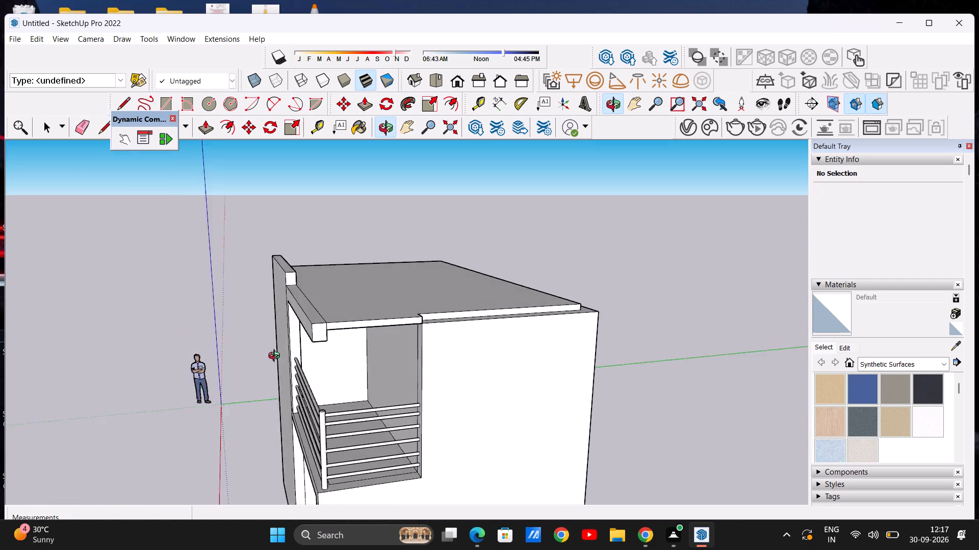
middle_click_drag(276, 357, 254, 361)
scroll(366, 321, "up", 7)
scroll(298, 325, "up", 10)
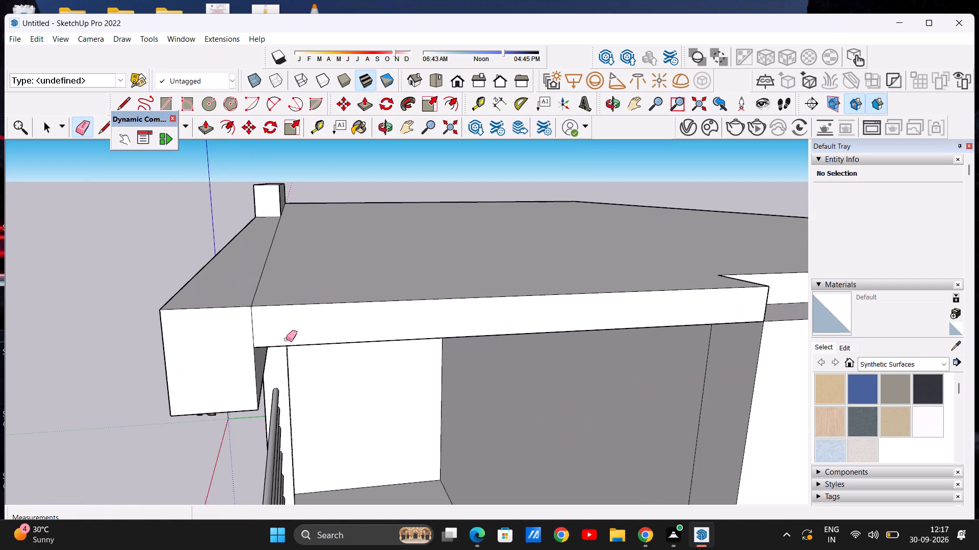
middle_click_drag(384, 355, 360, 350)
scroll(349, 363, "down", 2)
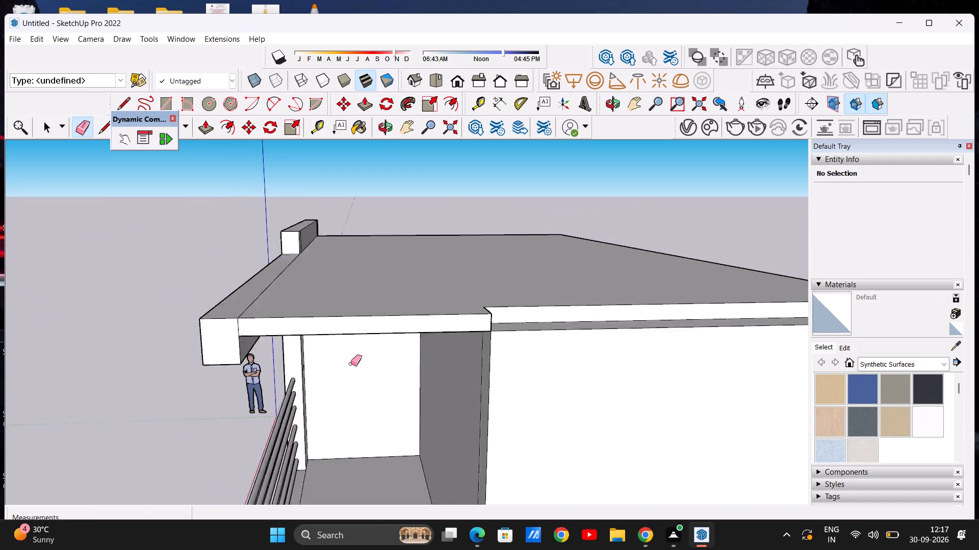
scroll(351, 364, "down", 6)
middle_click_drag(403, 373, 319, 352)
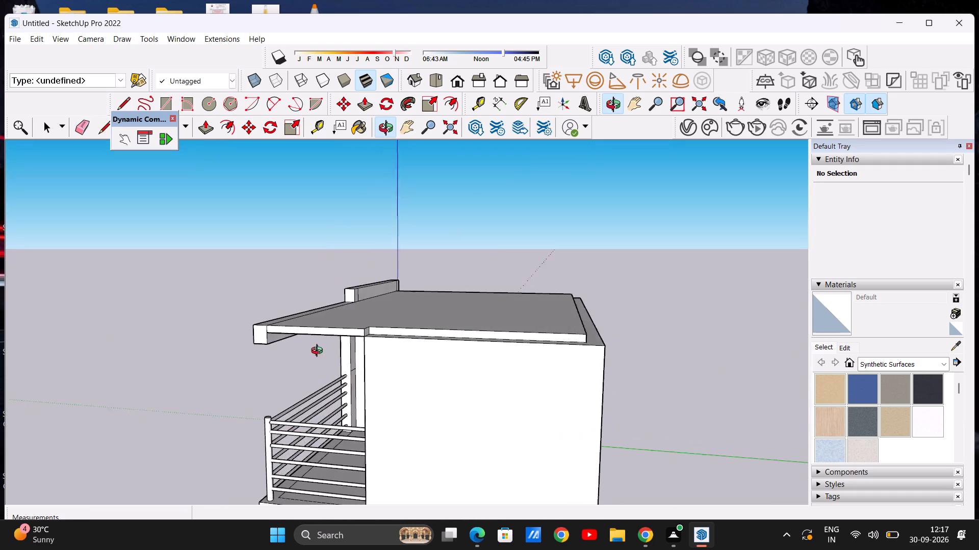
middle_click_drag(319, 352, 315, 350)
scroll(332, 363, "up", 5)
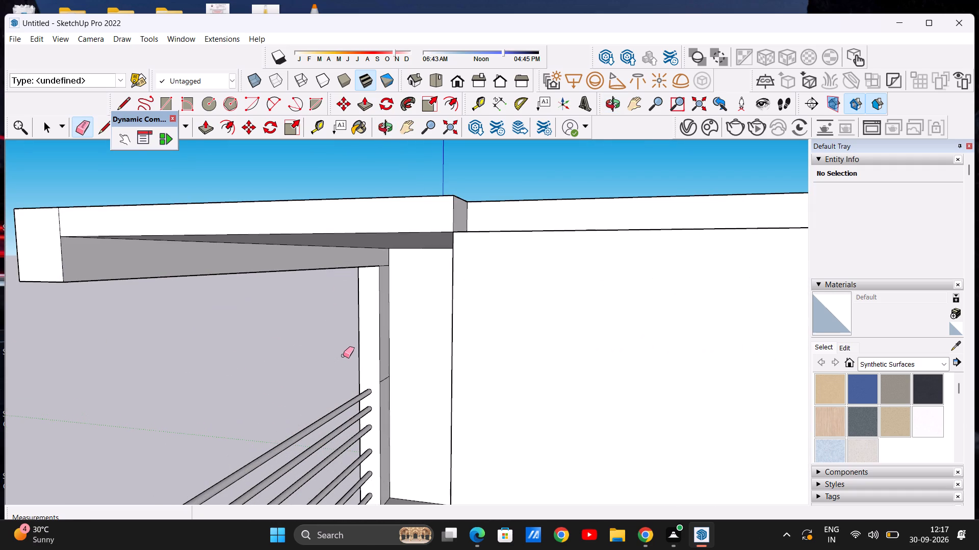
scroll(350, 356, "down", 9)
middle_click_drag(302, 342, 490, 347)
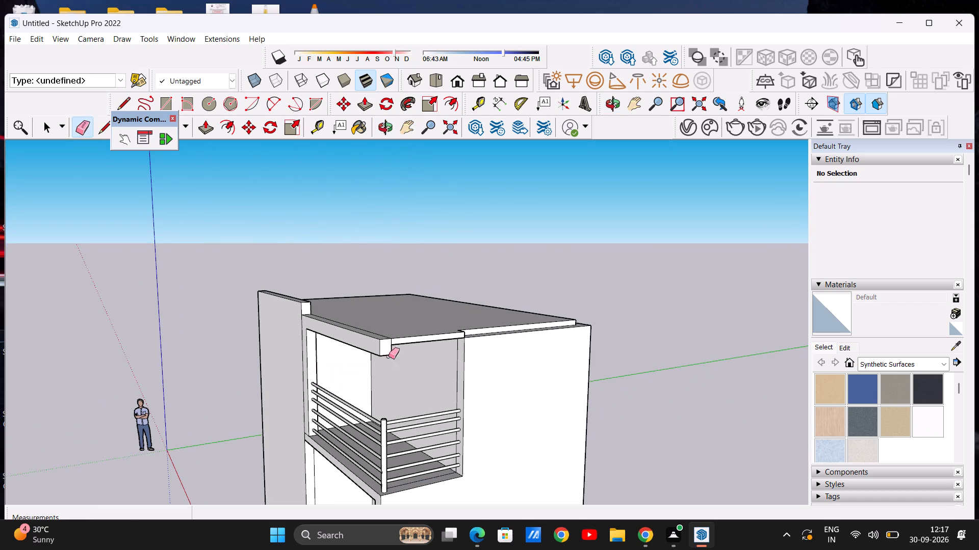
middle_click_drag(385, 358, 554, 349)
middle_click_drag(356, 358, 443, 353)
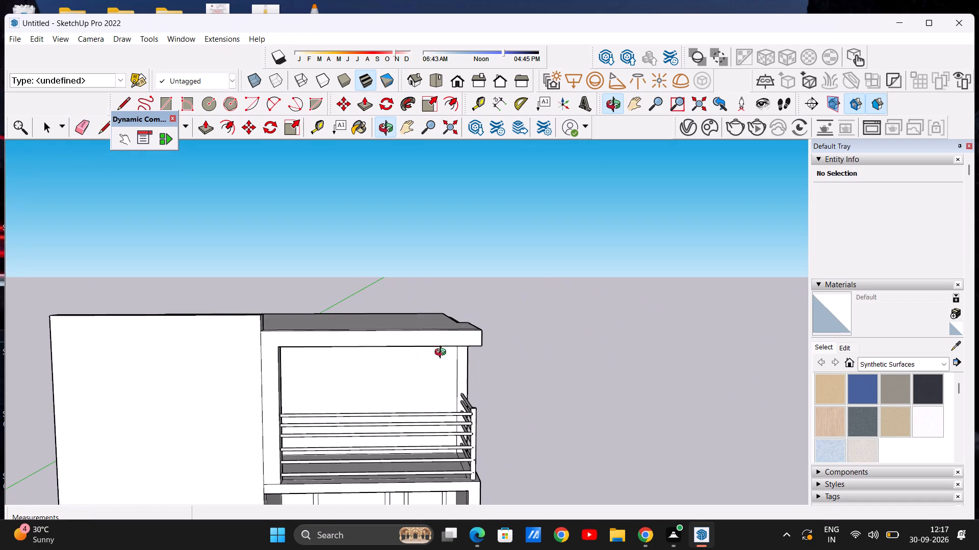
middle_click_drag(443, 353, 442, 353)
Examine the whole front elevation, with its plain front wall, railed balcony, door and window.
scroll(395, 368, "down", 7)
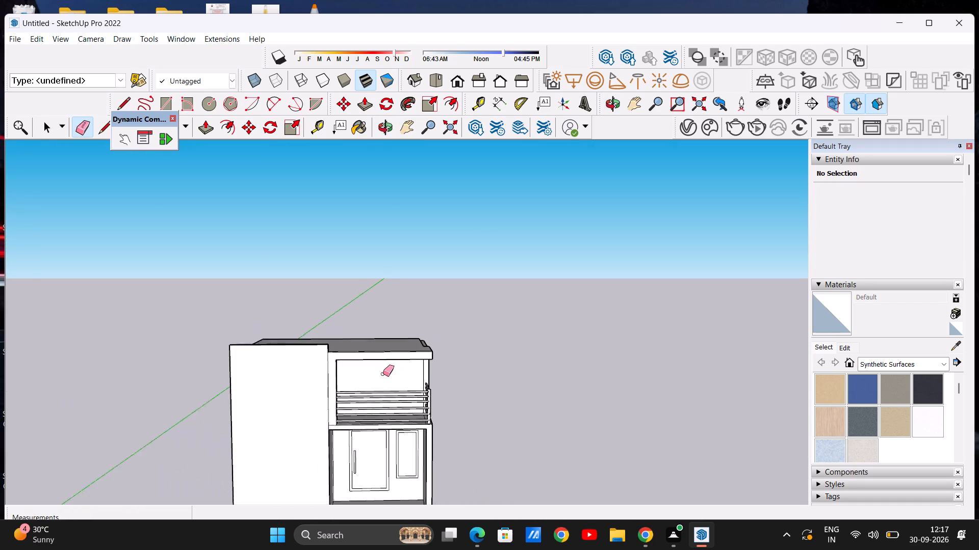
scroll(383, 374, "down", 1)
middle_click_drag(403, 406, 398, 395)
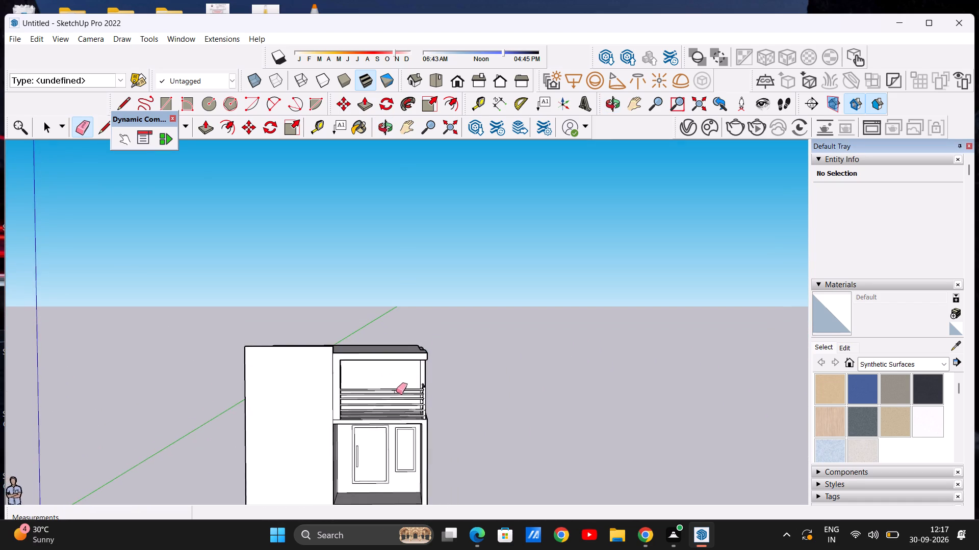
scroll(387, 384, "down", 8)
scroll(378, 436, "up", 8)
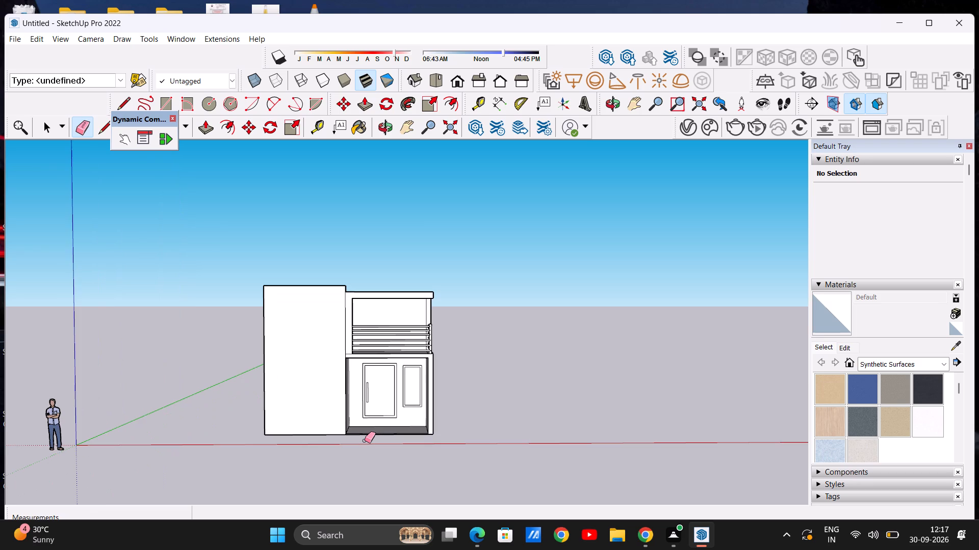
key("space")
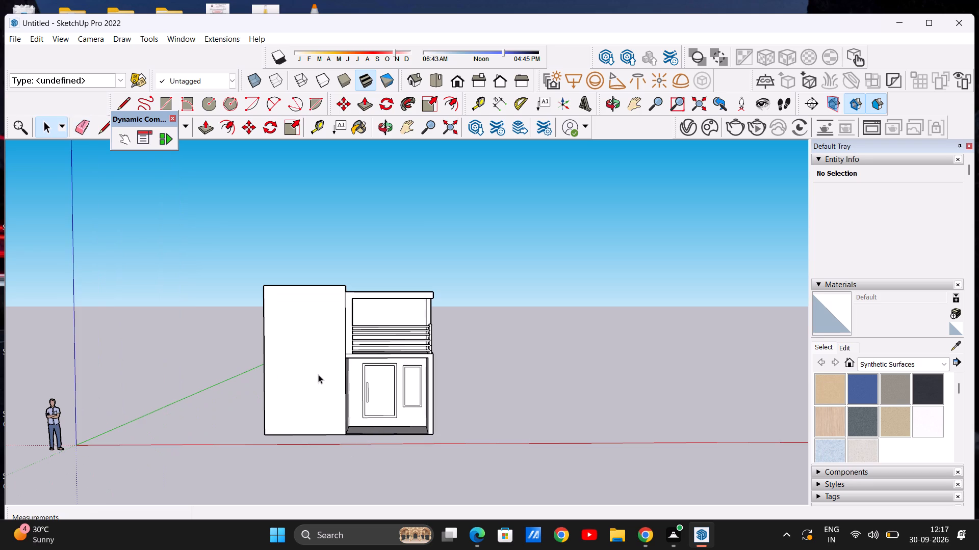
scroll(332, 367, "down", 1)
scroll(385, 315, "down", 1)
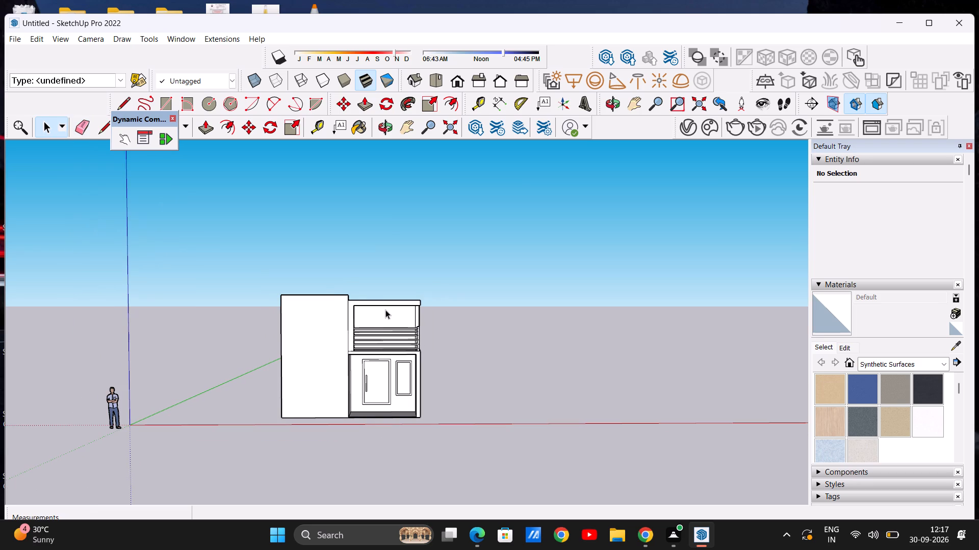
scroll(385, 315, "down", 1)
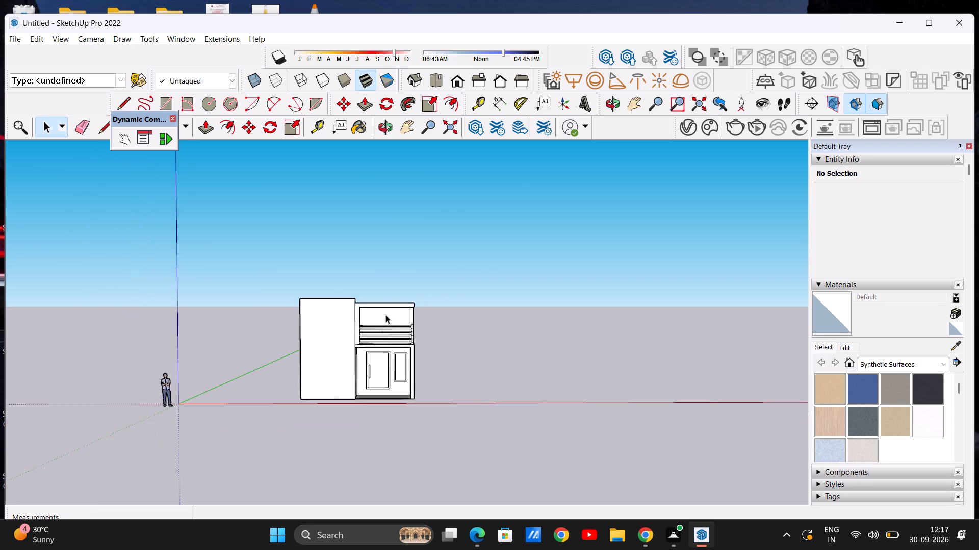
scroll(385, 315, "down", 2)
scroll(321, 325, "up", 4)
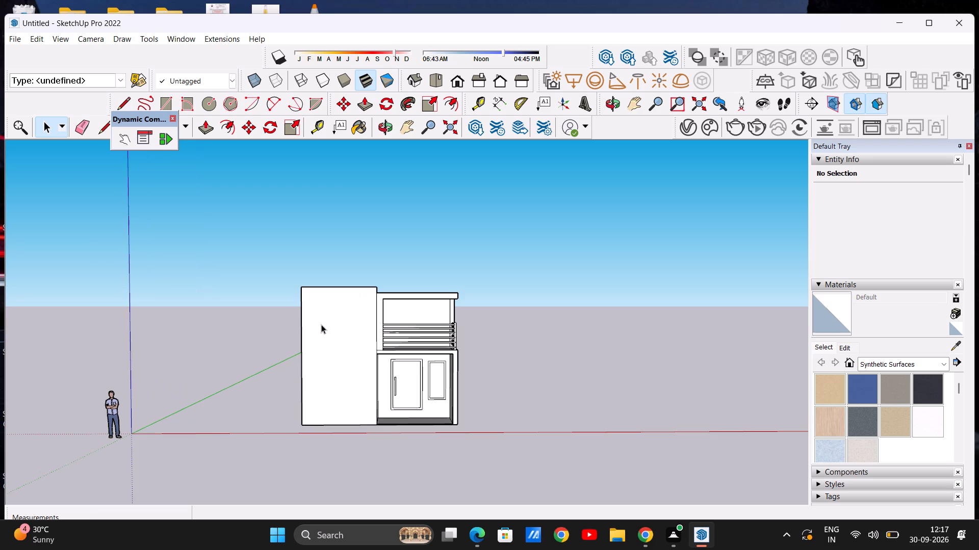
scroll(321, 324, "down", 1)
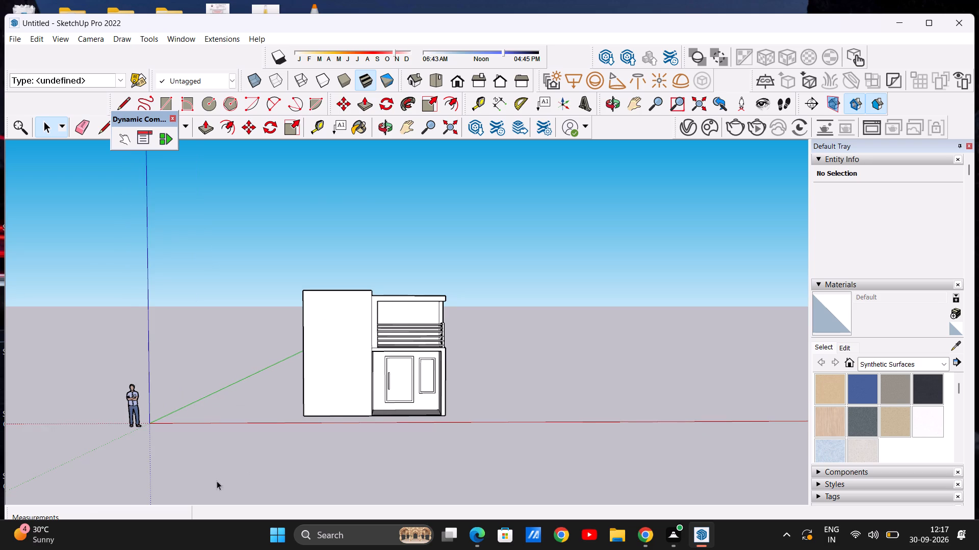
scroll(206, 474, "down", 1)
scroll(463, 313, "down", 2)
scroll(432, 332, "up", 7)
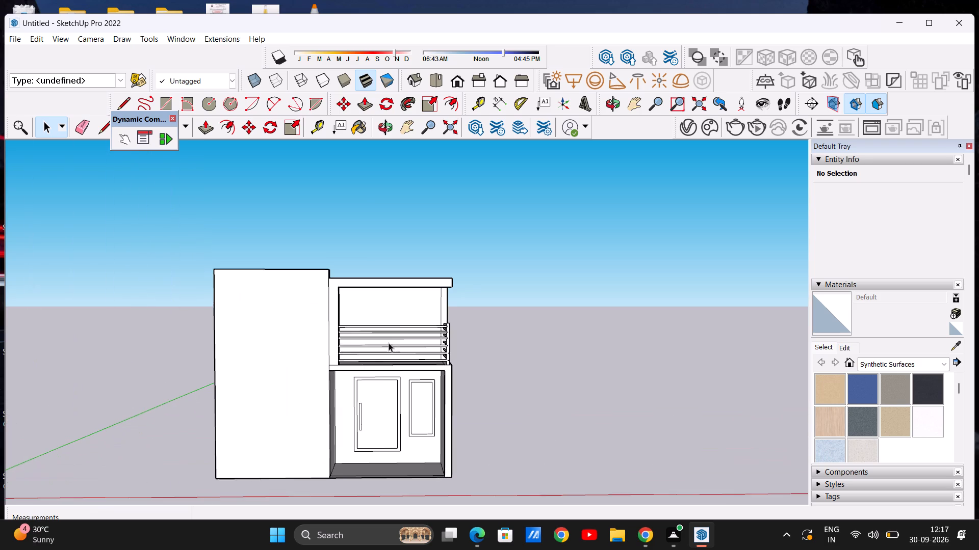
middle_click_drag(415, 313, 421, 327)
scroll(381, 320, "up", 1)
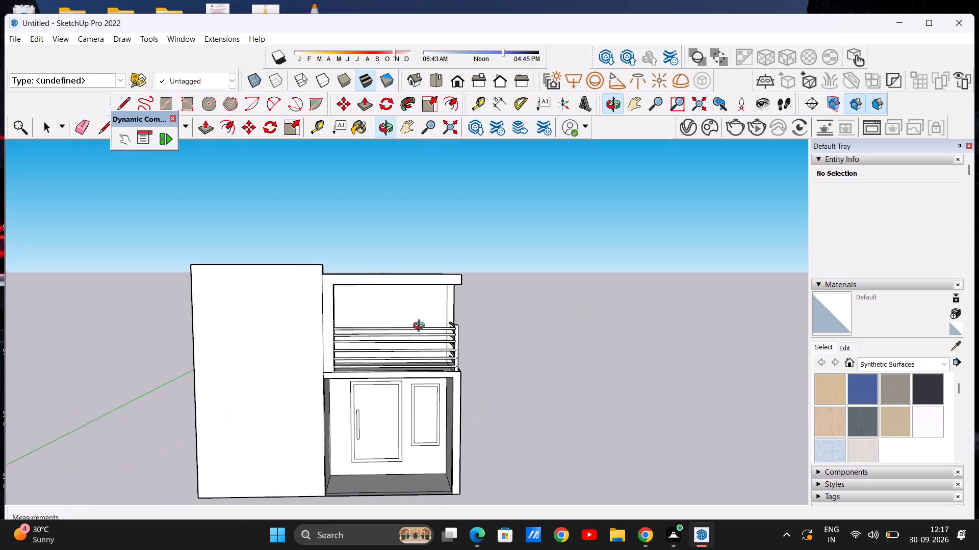
Draw a circle of about 4 9/16" radius on the balcony ceiling, near the tall front wall's end.
middle_click_drag(421, 327, 408, 205)
middle_click_drag(316, 316, 357, 240)
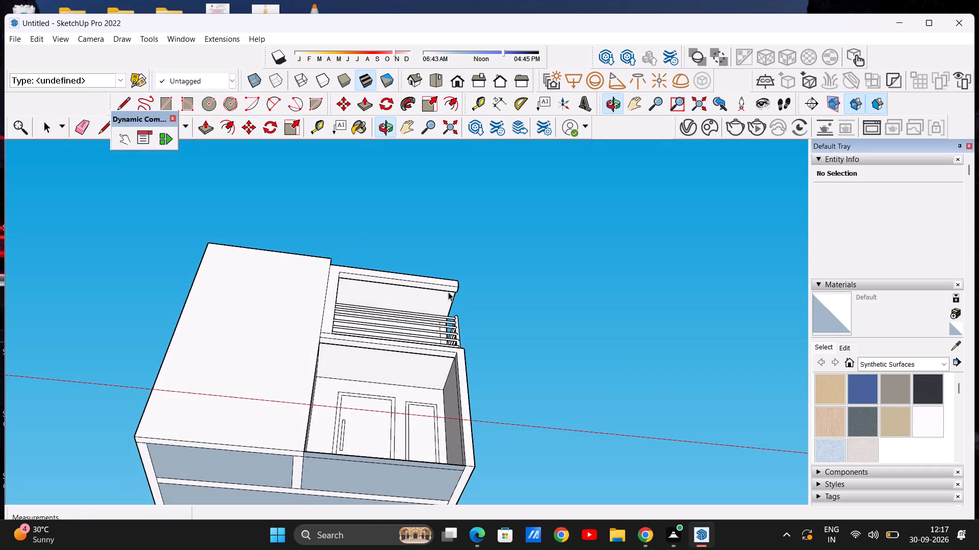
scroll(440, 301, "up", 14)
middle_click_drag(399, 312, 365, 360)
scroll(365, 360, "up", 1)
scroll(457, 318, "down", 2)
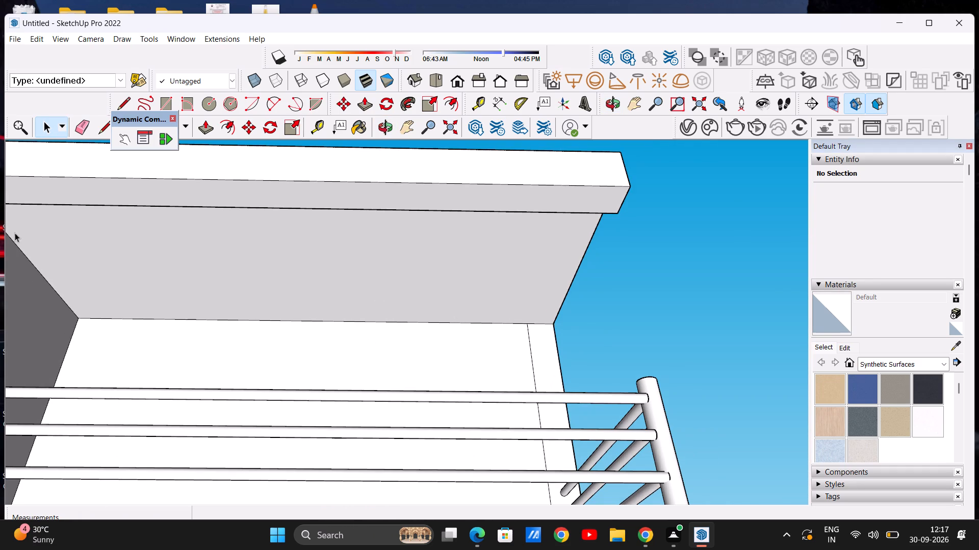
left_click(204, 99)
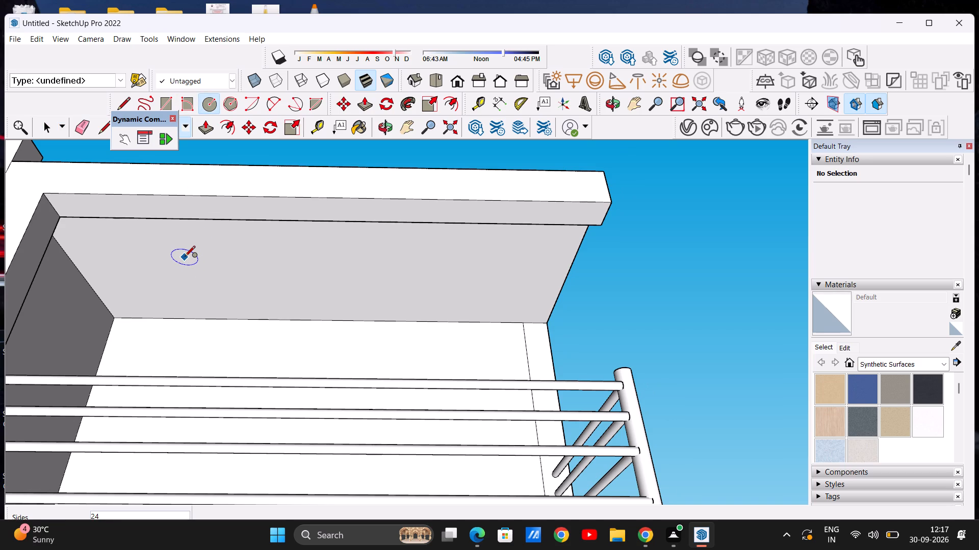
left_click(185, 257)
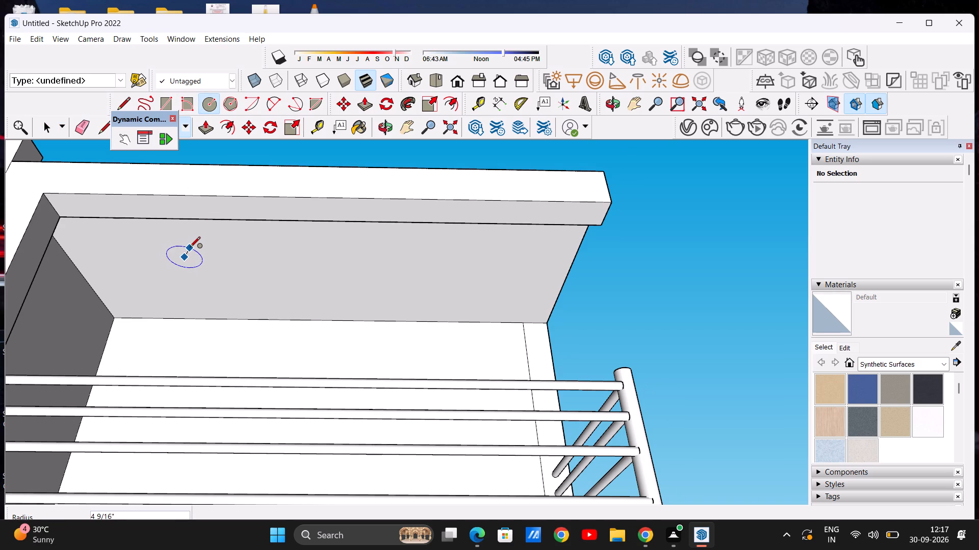
left_click(190, 248)
key("space")
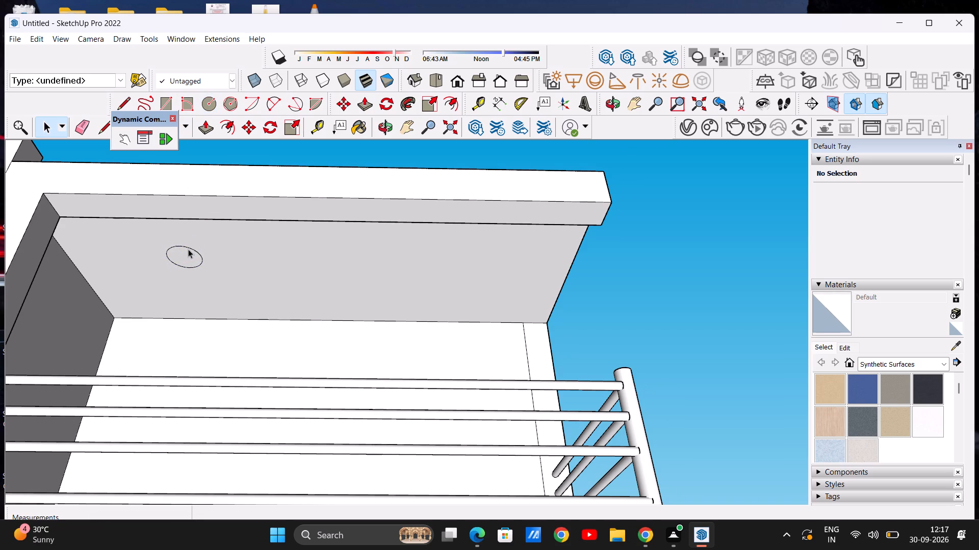
Copy the ceiling circle with its face about 4' 6 9/16" along the ceiling toward the balcony's open end.
double_click(185, 261)
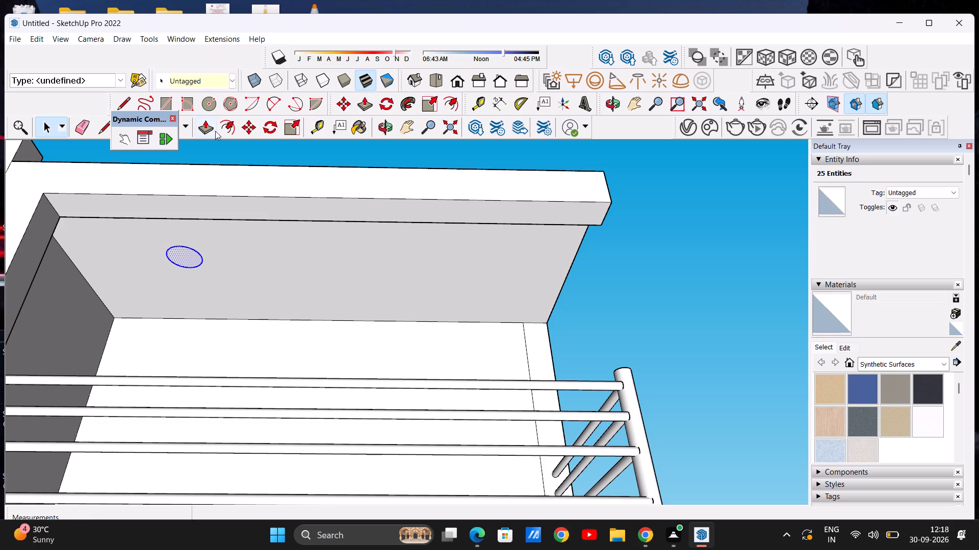
left_click(242, 122)
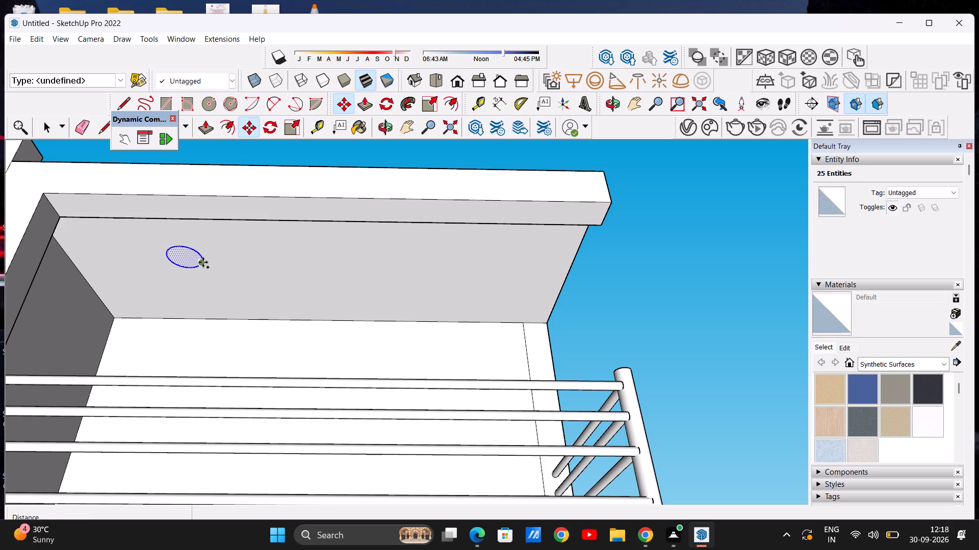
left_click(203, 262)
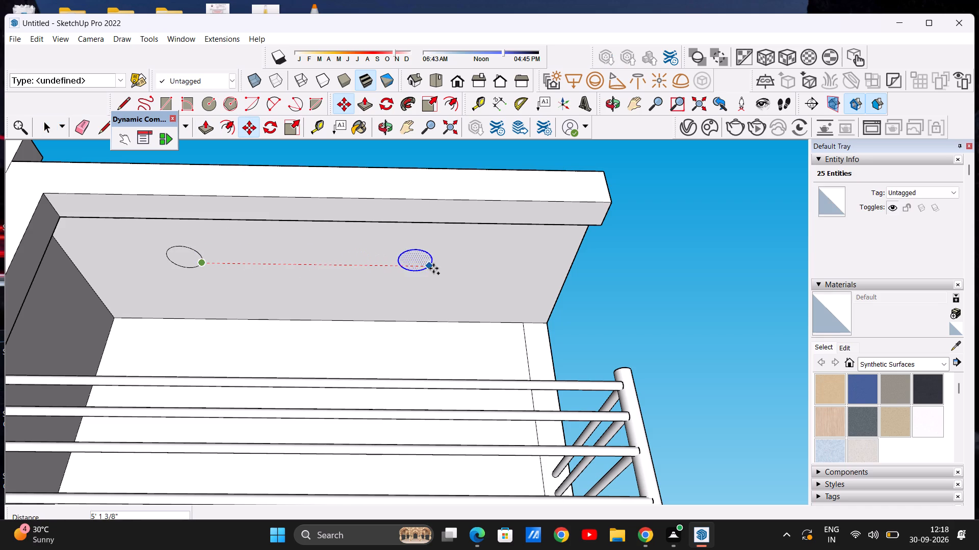
left_click(404, 266)
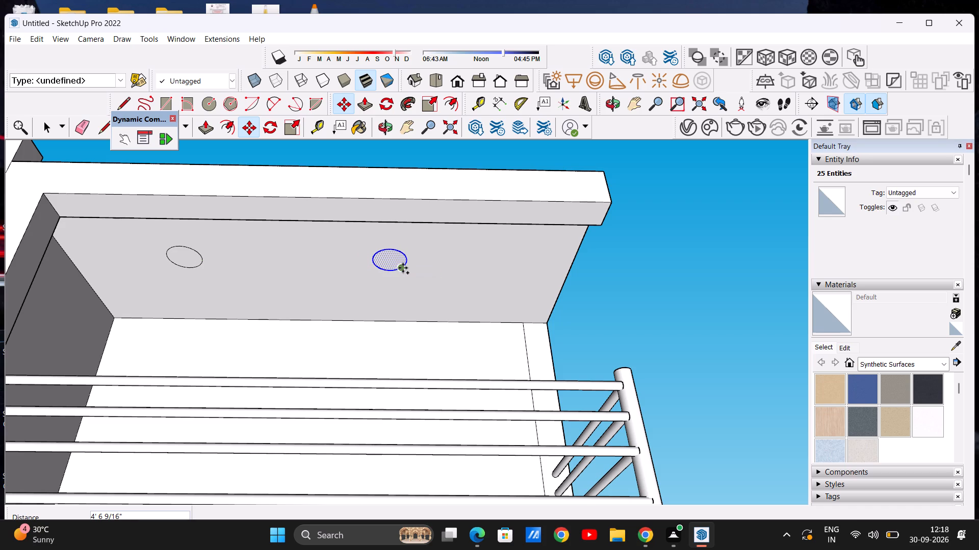
Add a second row of ceiling circles by copying one about 1' 7 1/4" toward the back wall and again about 4' 10 7/16" sideways.
left_click(392, 279)
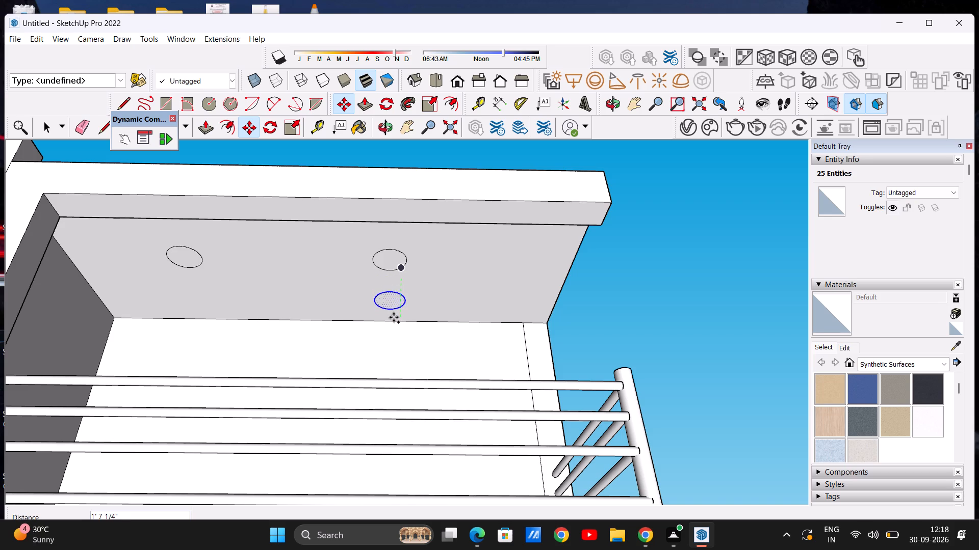
left_click(395, 317)
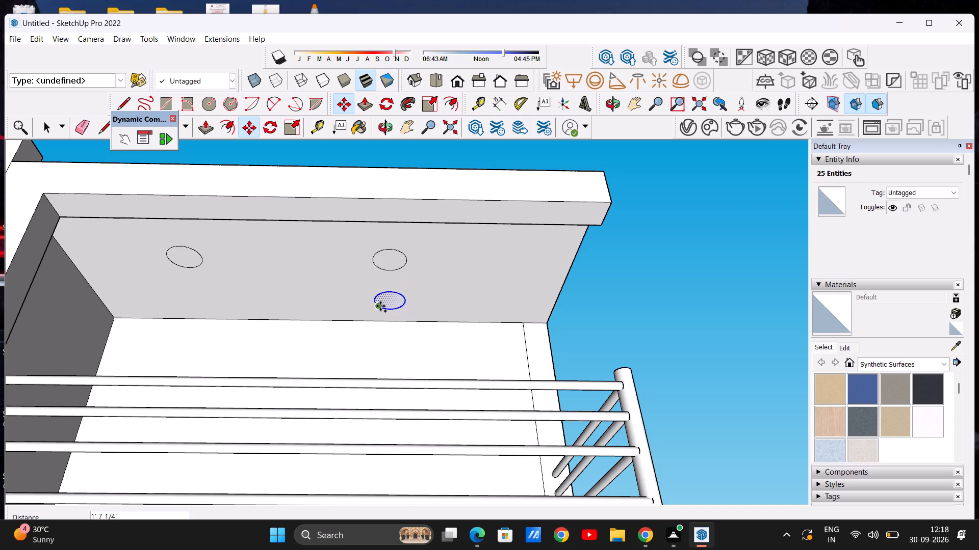
left_click(383, 312)
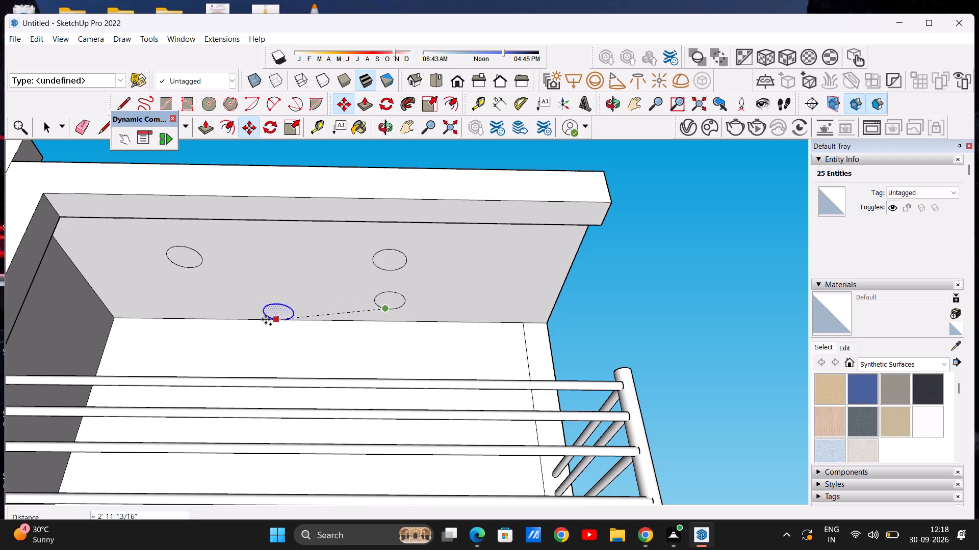
left_click(191, 304)
key("space")
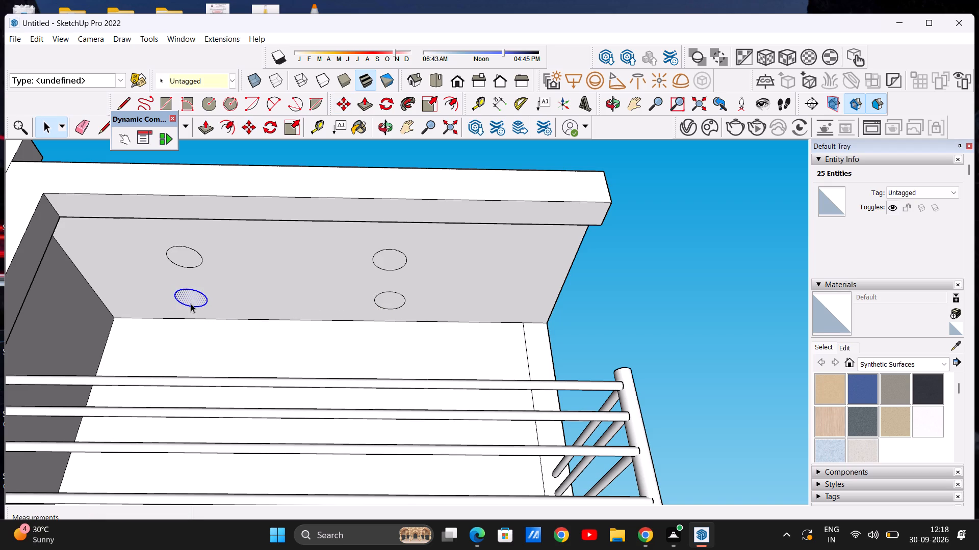
left_click(675, 279)
Examine the circles on the balcony ceiling from below, up close and from farther away.
scroll(244, 282, "down", 8)
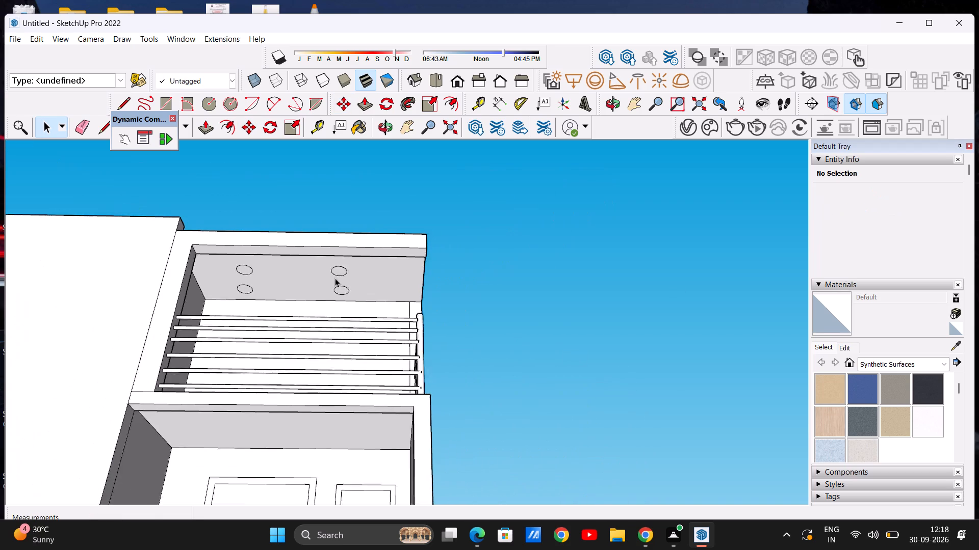
scroll(335, 278, "down", 2)
middle_click_drag(112, 287, 84, 283)
scroll(265, 279, "up", 6)
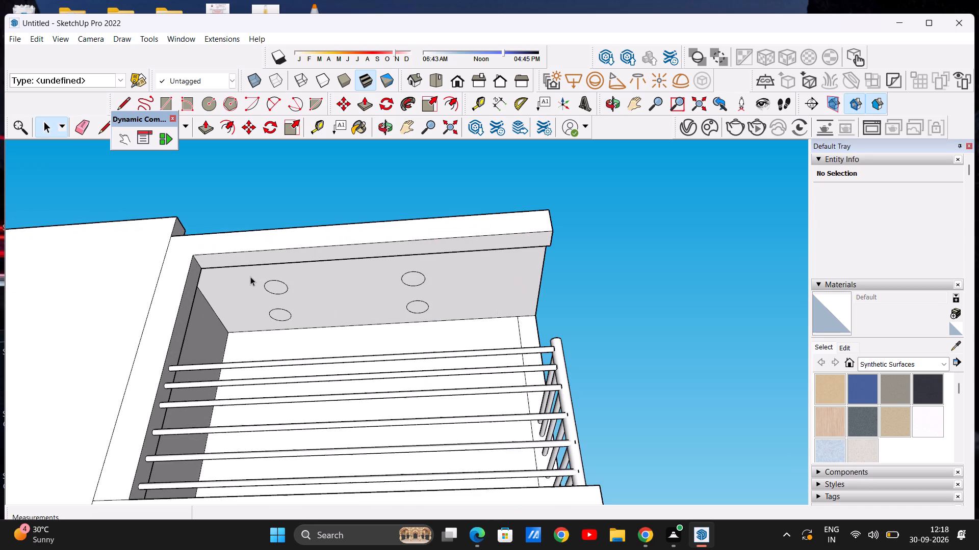
middle_click_drag(255, 299, 260, 273)
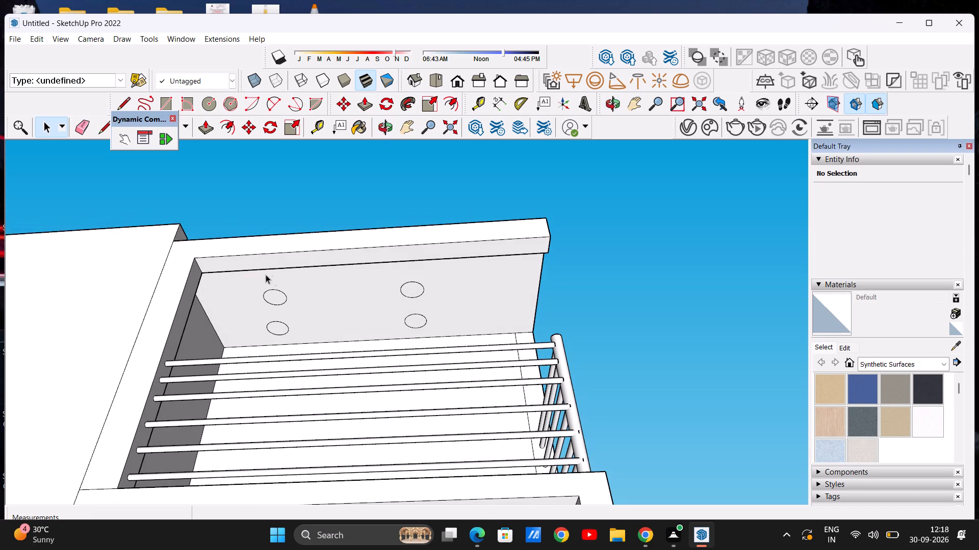
scroll(298, 296, "up", 6)
scroll(292, 308, "down", 6)
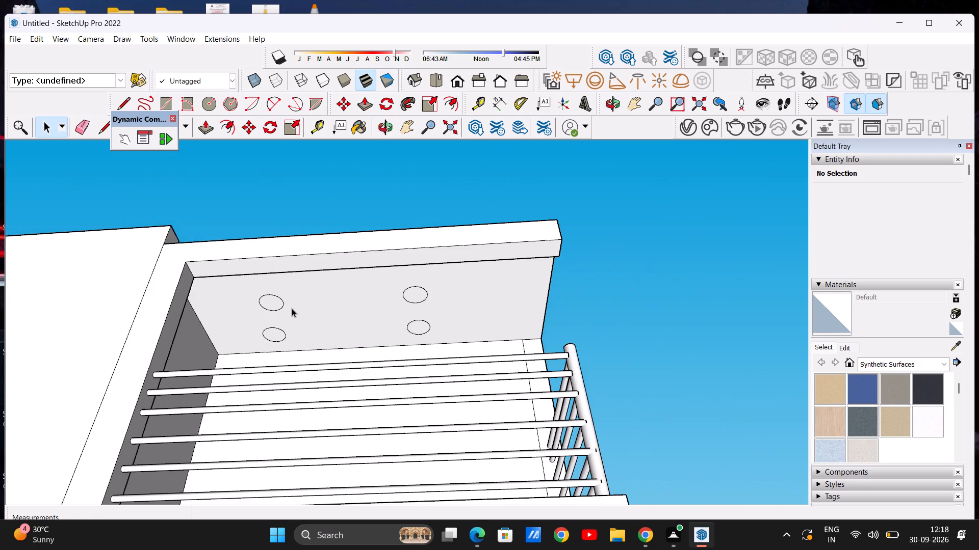
scroll(267, 315, "up", 3)
middle_click_drag(289, 323, 298, 316)
scroll(247, 317, "up", 1)
scroll(296, 315, "up", 2)
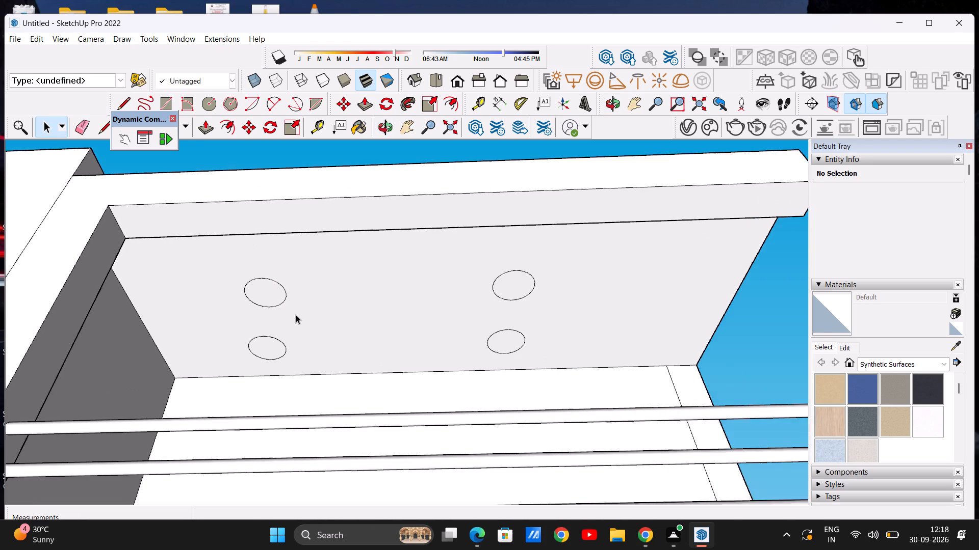
scroll(296, 315, "up", 2)
scroll(282, 319, "down", 4)
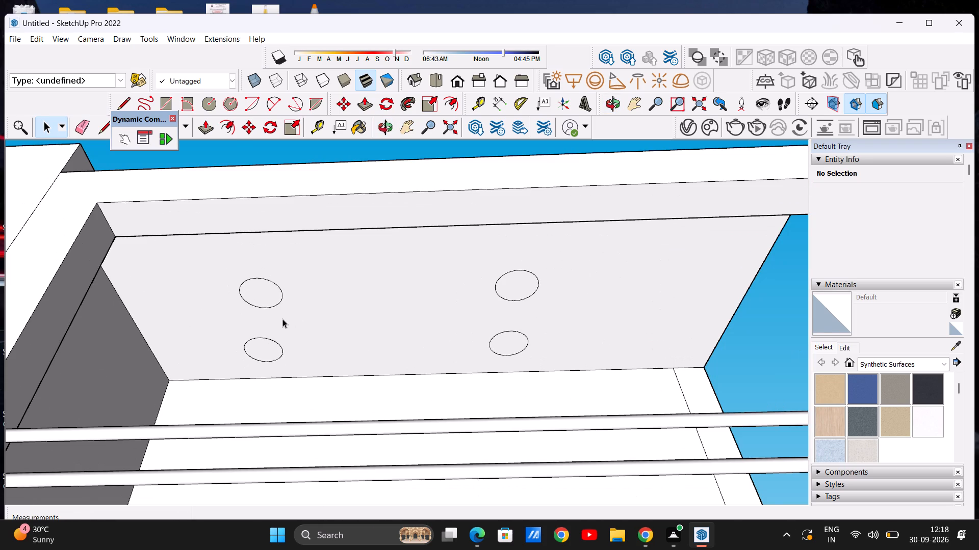
scroll(282, 319, "down", 18)
middle_click_drag(317, 324, 319, 337)
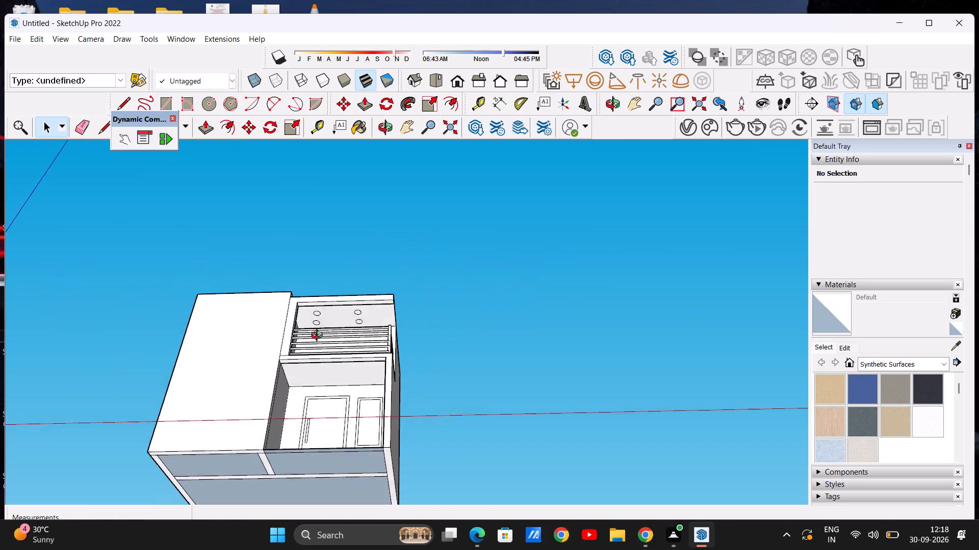
Examine the overall front elevation and roof from eye level and slightly above.
middle_click_drag(319, 337, 334, 488)
scroll(220, 392, "up", 7)
scroll(209, 390, "down", 3)
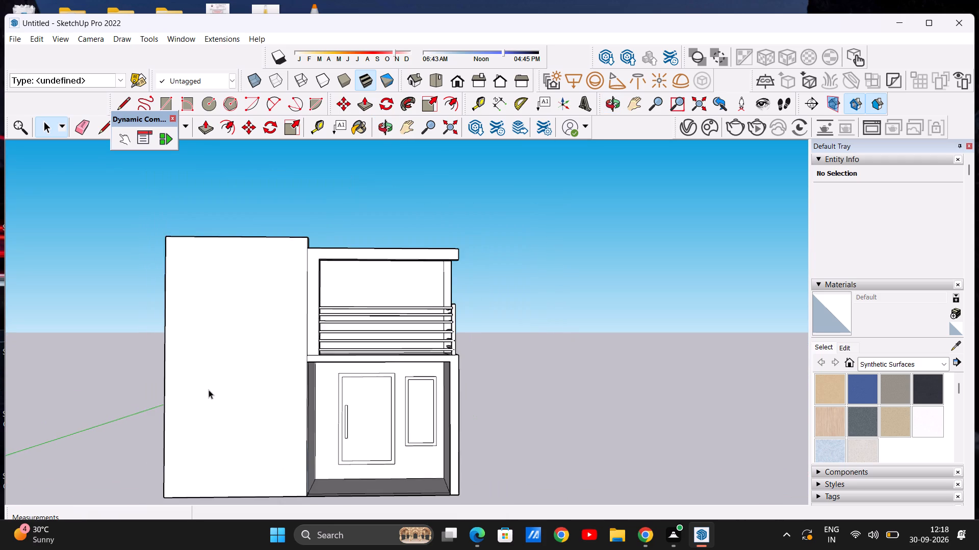
scroll(209, 390, "down", 7)
scroll(255, 380, "up", 2)
scroll(290, 387, "down", 3)
scroll(204, 379, "up", 2)
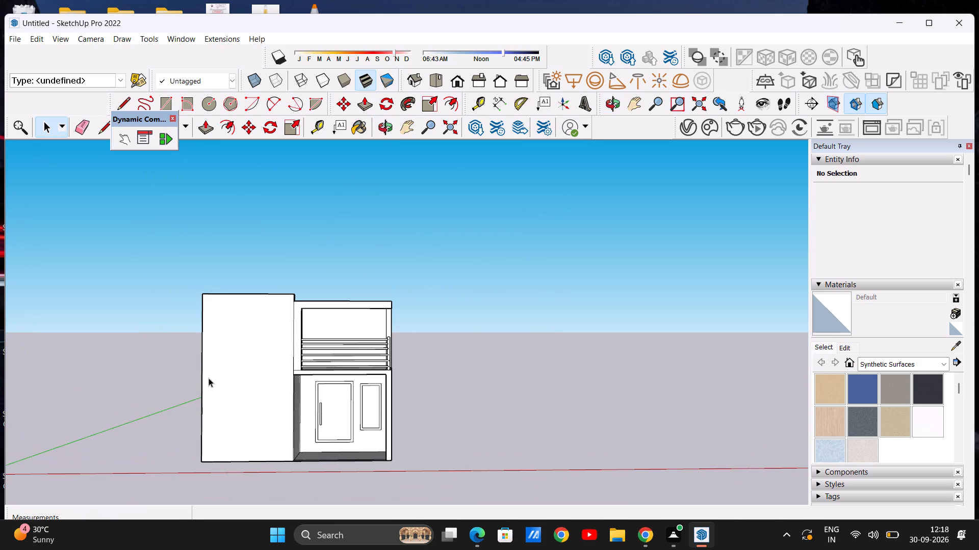
scroll(239, 381, "down", 2)
scroll(230, 422, "up", 2)
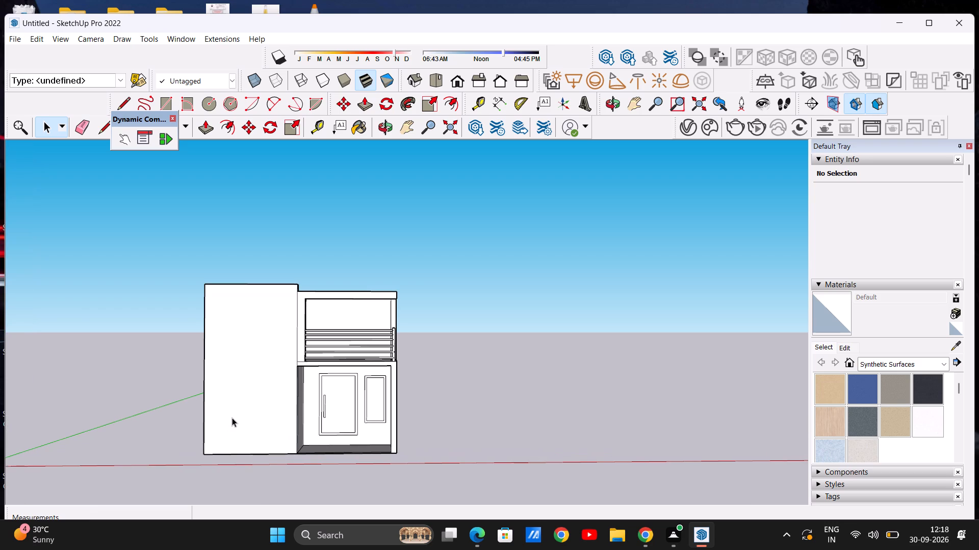
scroll(251, 382, "down", 2)
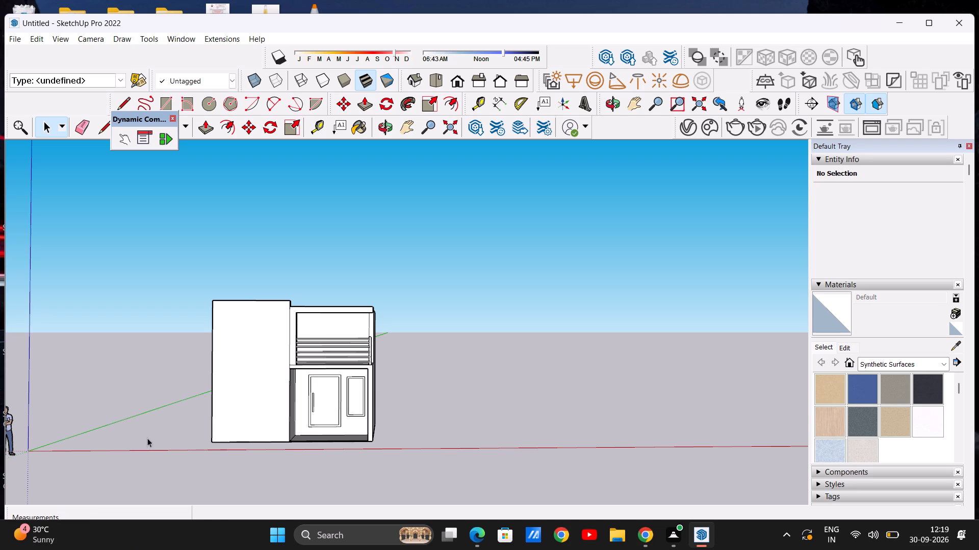
scroll(254, 338, "down", 6)
scroll(237, 365, "up", 5)
middle_click_drag(263, 372, 270, 433)
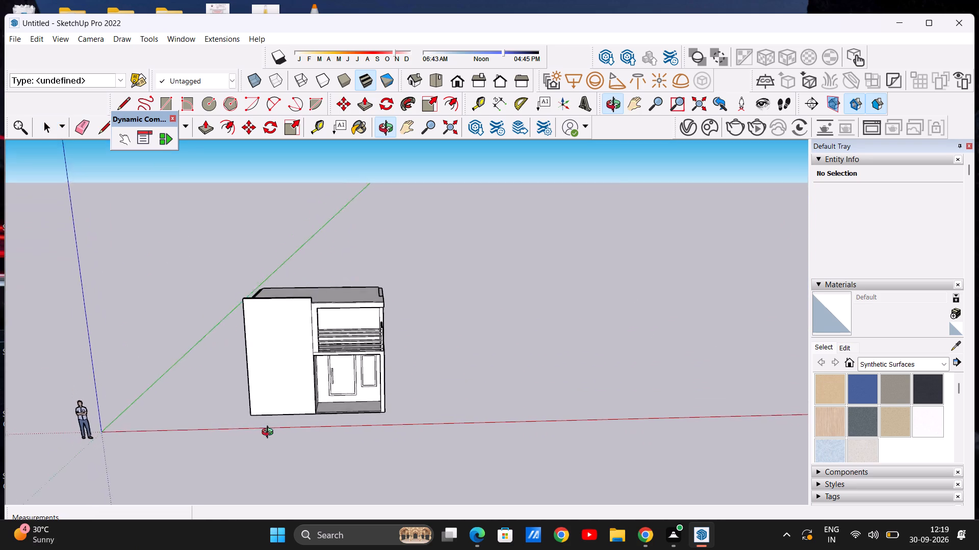
middle_click_drag(270, 433, 277, 426)
middle_click_drag(293, 398, 286, 376)
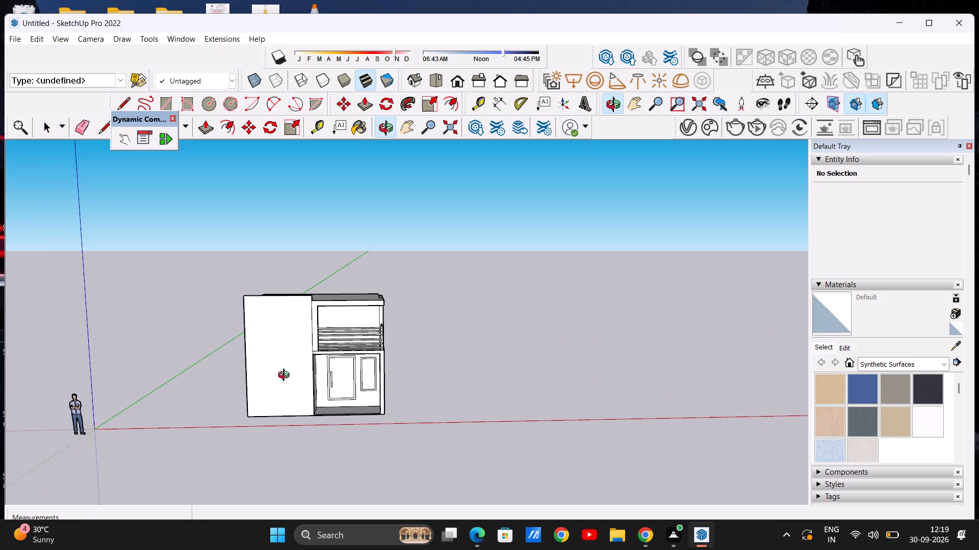
middle_click_drag(286, 376, 278, 366)
scroll(341, 358, "up", 2)
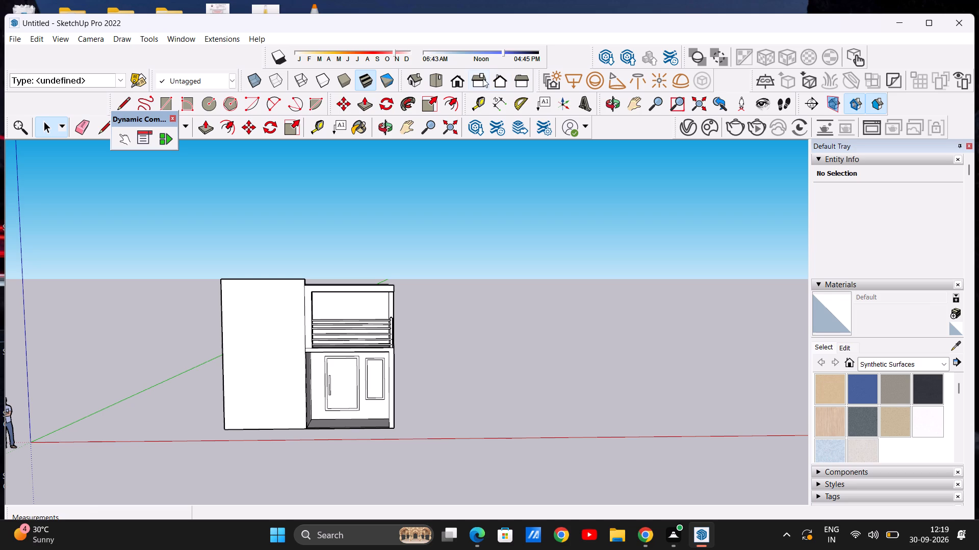
Examine the house in the standard front view and from raised, angled views around the tall wall and balcony.
left_click(460, 84)
scroll(637, 325, "up", 5)
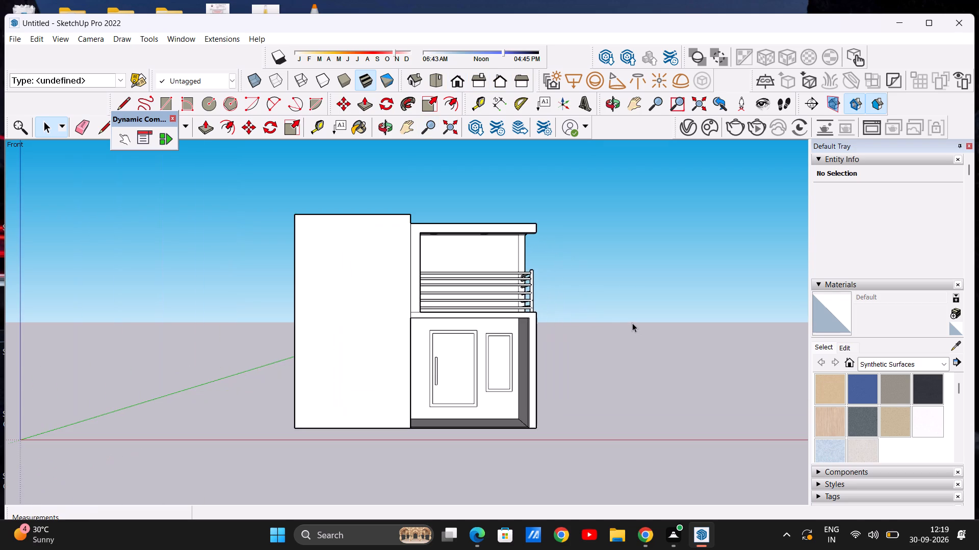
scroll(612, 270, "up", 6)
scroll(579, 300, "down", 5)
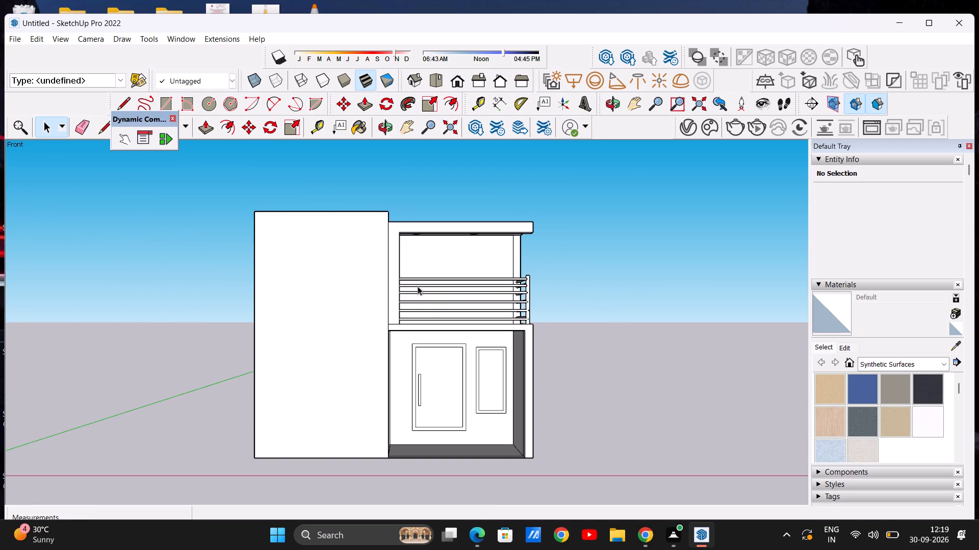
scroll(424, 305, "up", 1)
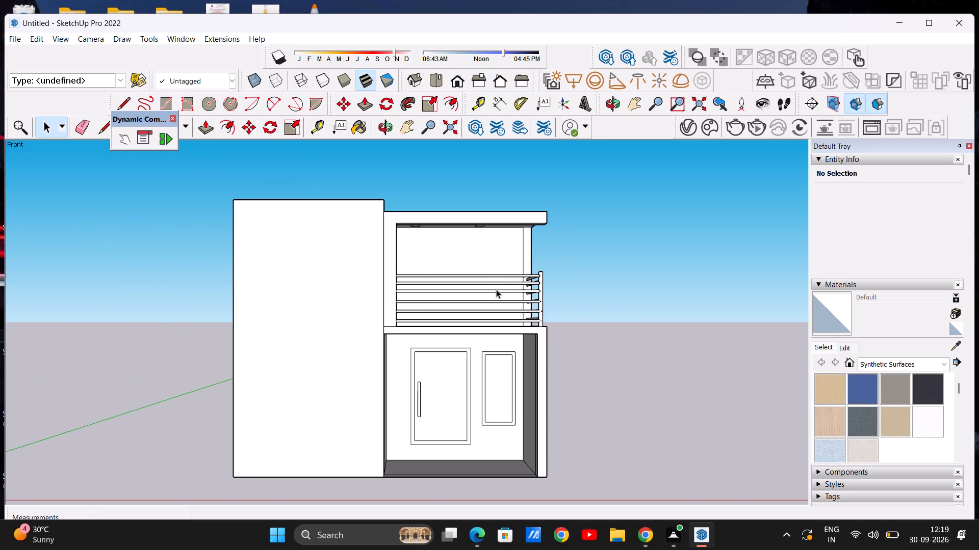
middle_click_drag(274, 334, 381, 369)
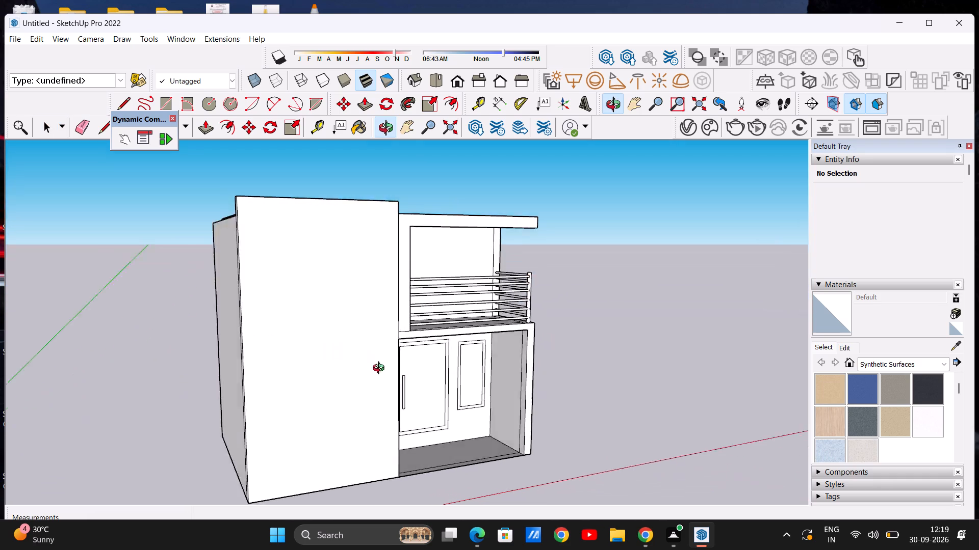
middle_click_drag(381, 369, 515, 394)
middle_click_drag(481, 395, 378, 395)
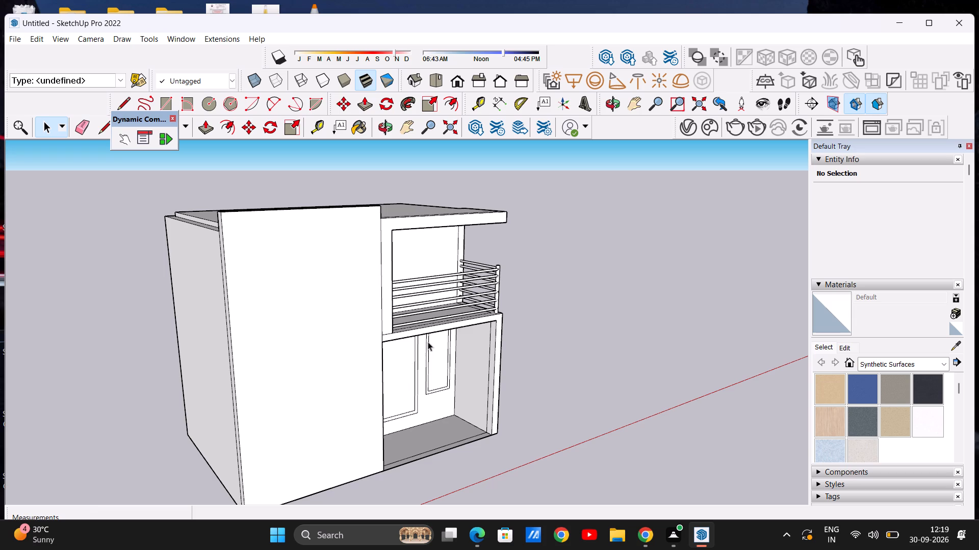
scroll(428, 342, "down", 3)
middle_click_drag(381, 368, 351, 365)
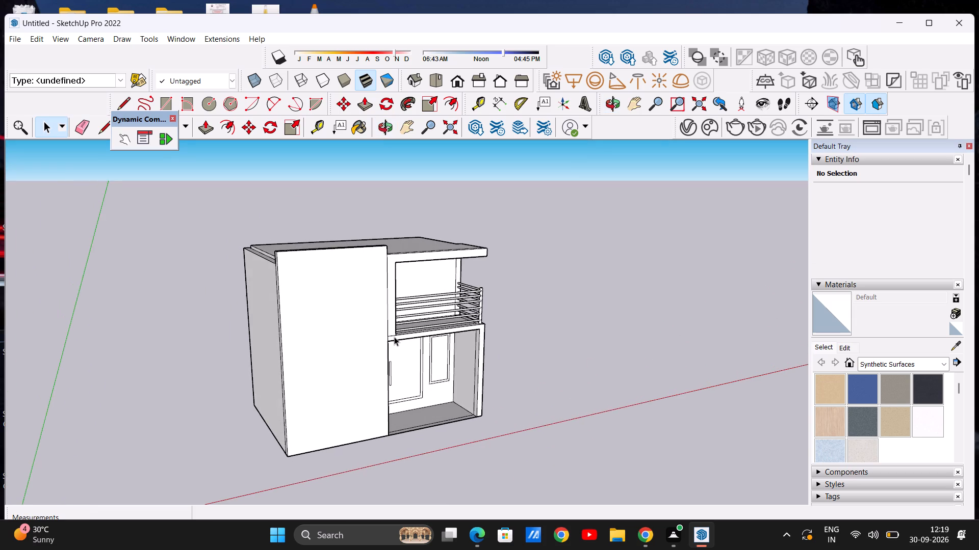
scroll(399, 336, "up", 7)
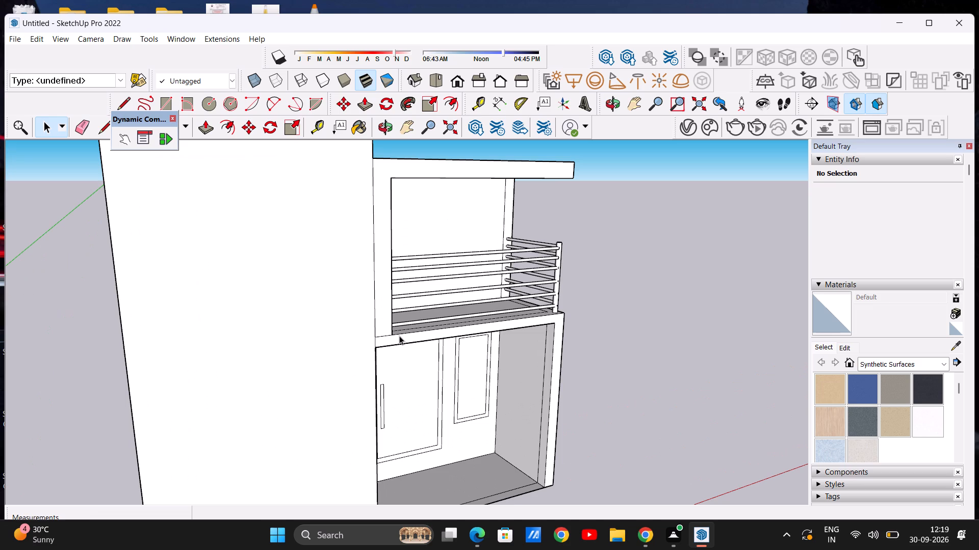
scroll(416, 325, "down", 4)
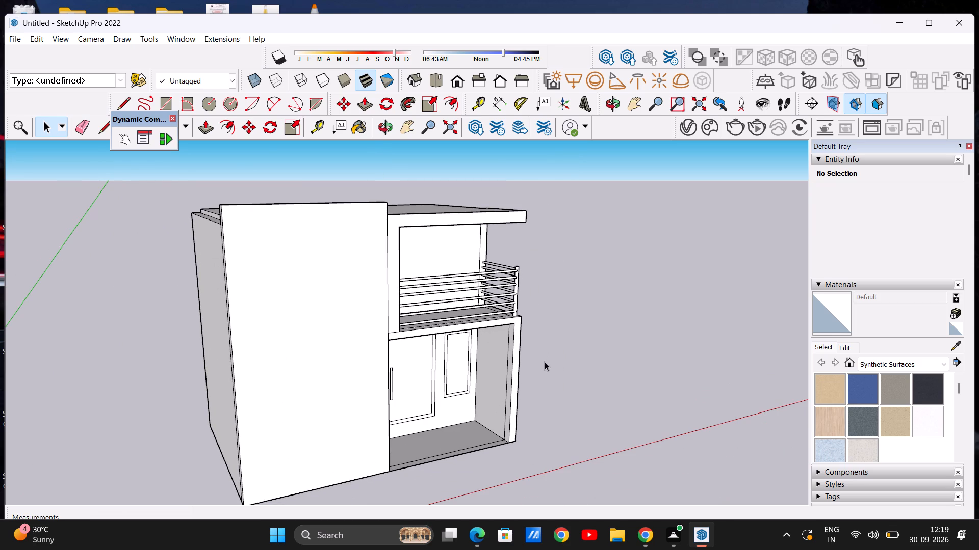
Examine the house's front elevation from a raised angle and in the standard front view, closer and farther away.
middle_click_drag(542, 361, 497, 354)
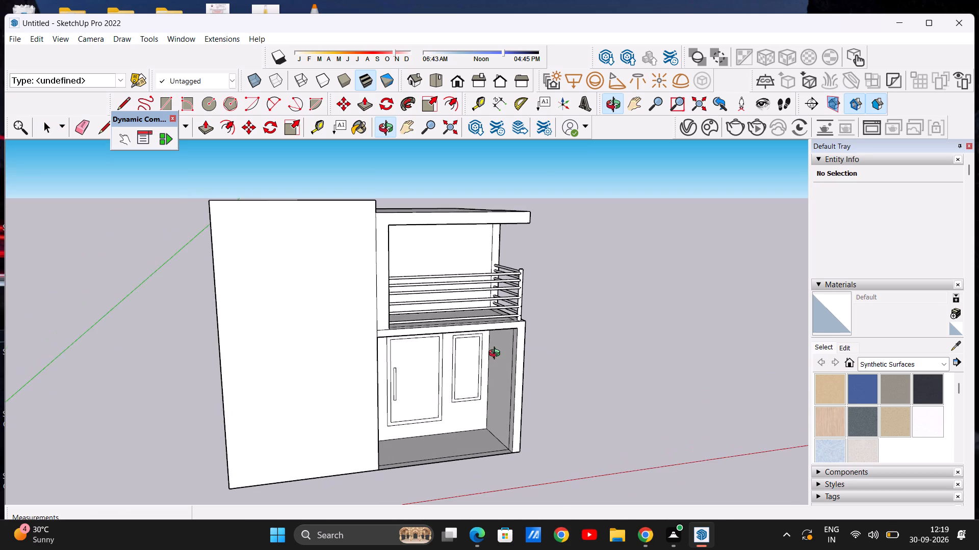
middle_click_drag(497, 354, 419, 339)
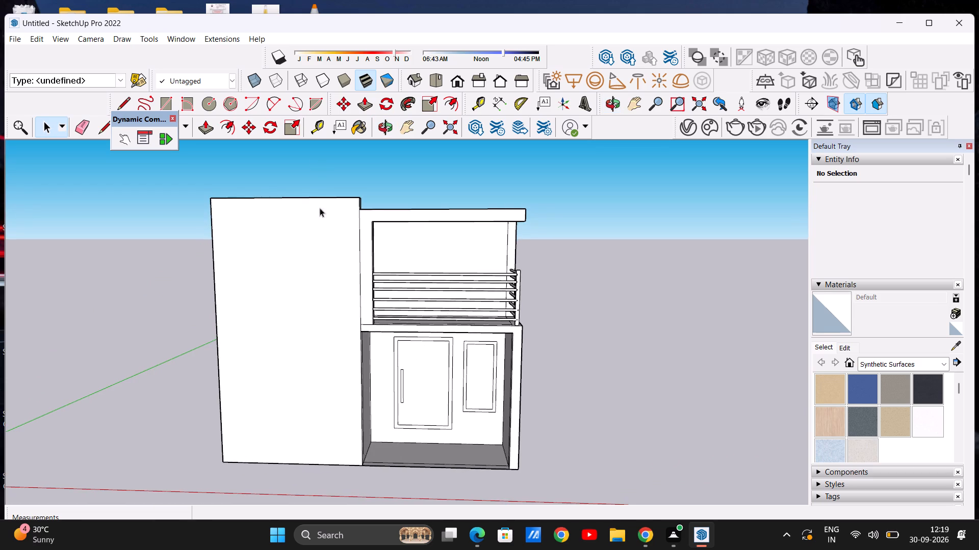
left_click(455, 84)
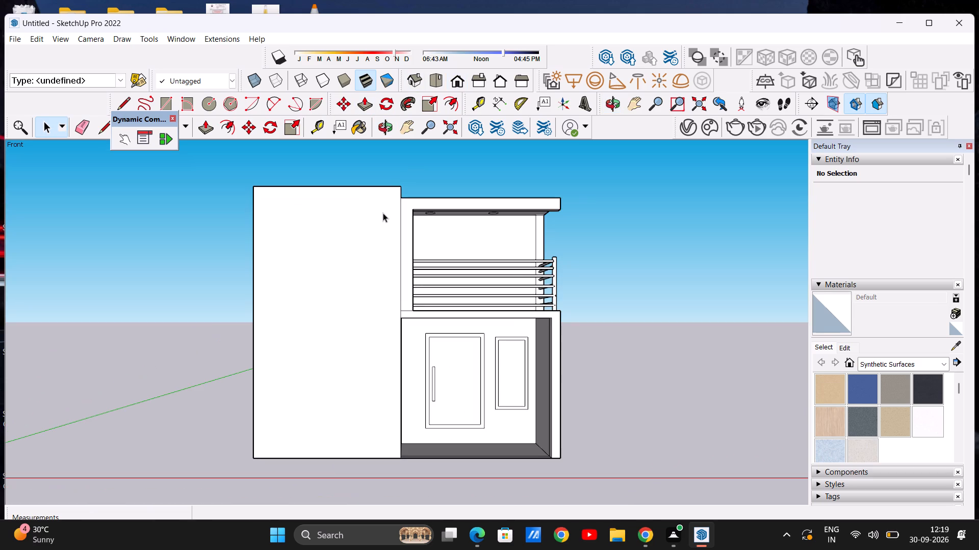
scroll(619, 291, "up", 2)
scroll(602, 302, "down", 1)
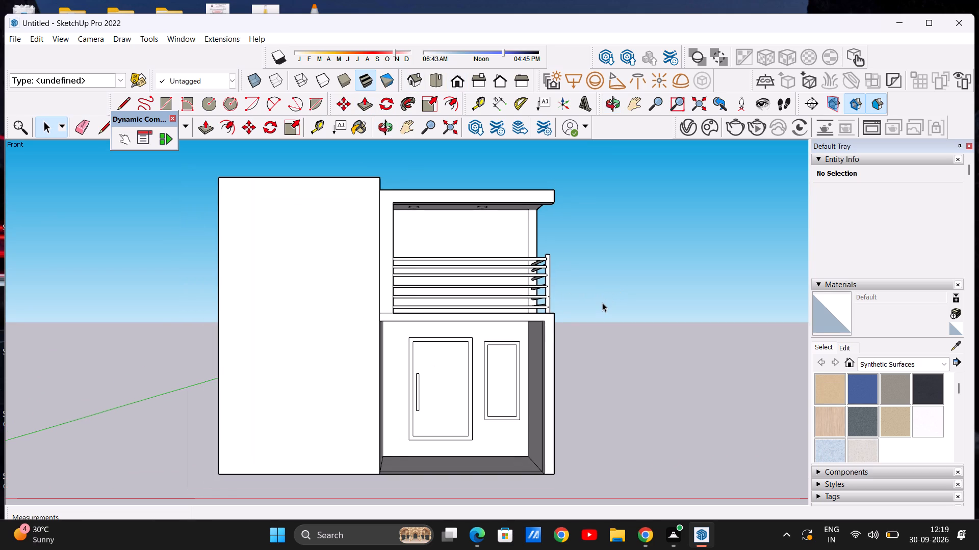
scroll(602, 302, "down", 1)
scroll(677, 285, "up", 2)
scroll(511, 284, "down", 2)
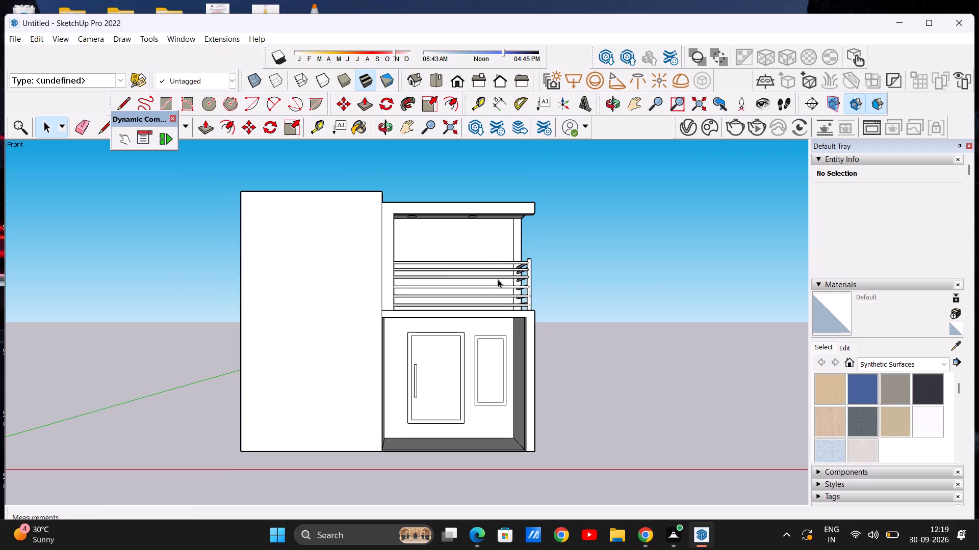
scroll(360, 280, "up", 1)
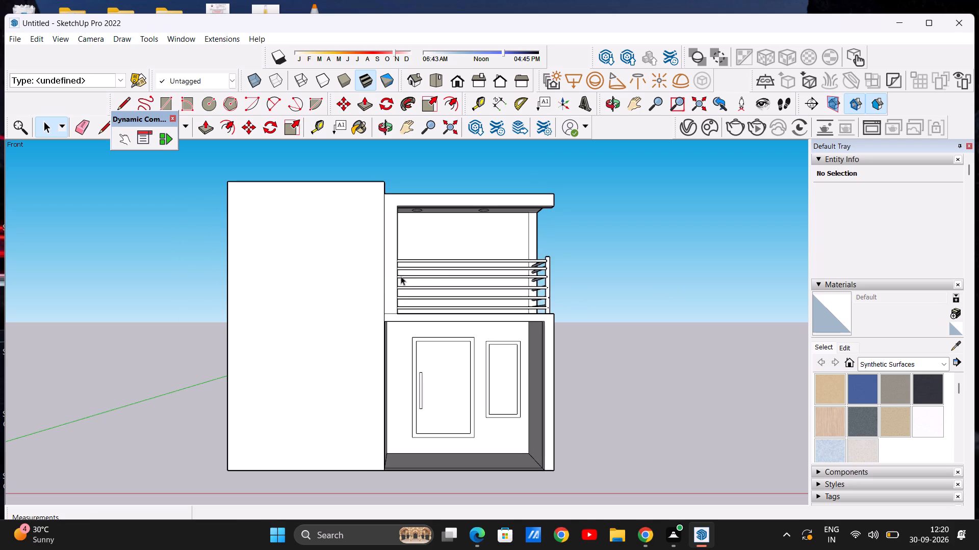
scroll(431, 272, "down", 1)
scroll(377, 262, "up", 1)
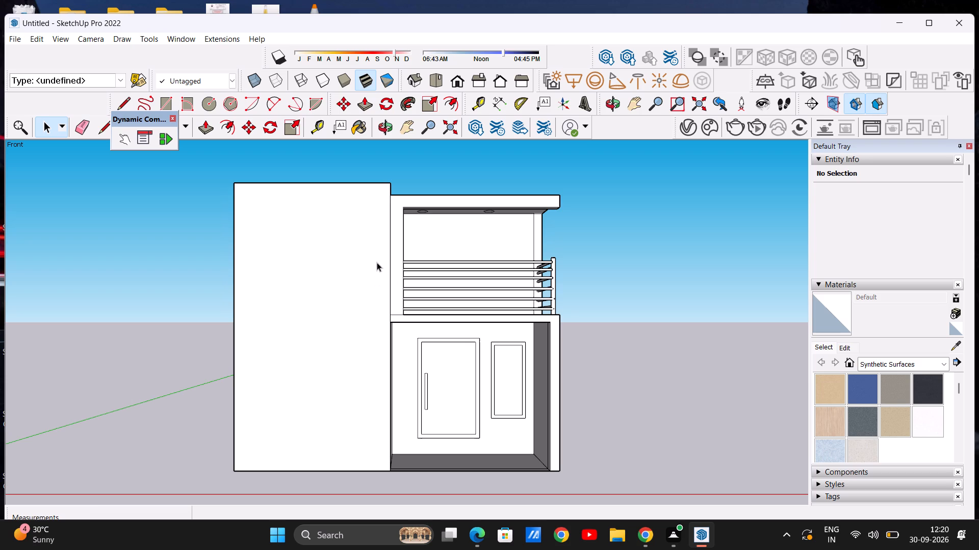
scroll(377, 262, "down", 1)
scroll(383, 263, "up", 1)
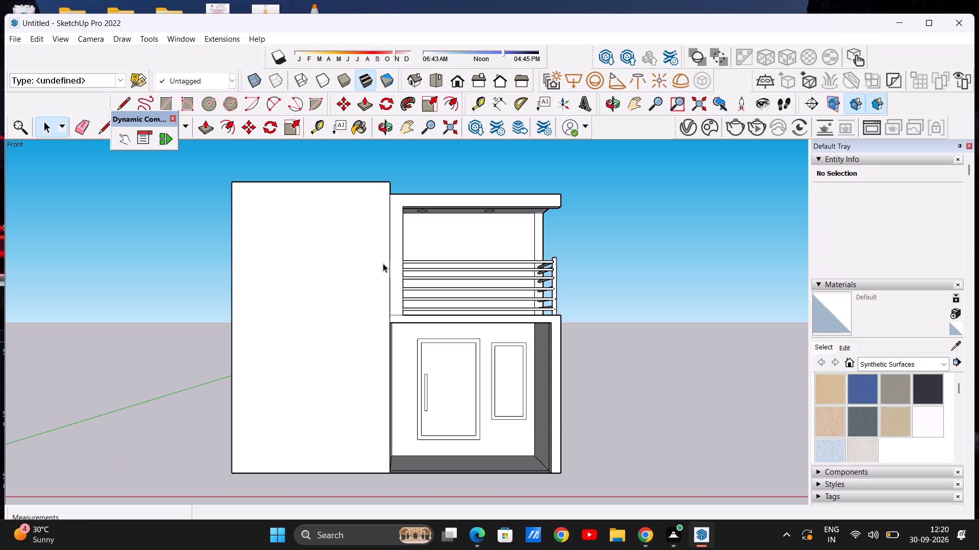
scroll(383, 263, "down", 1)
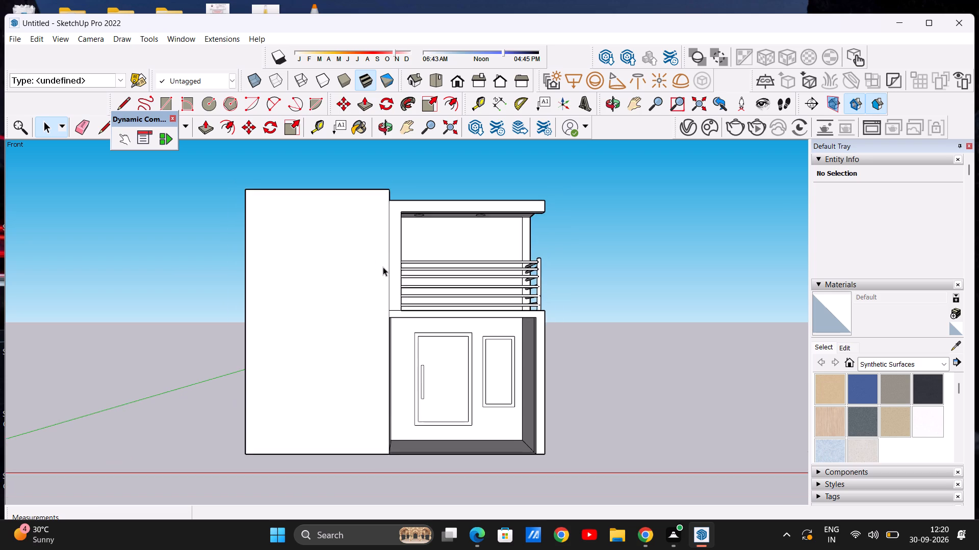
scroll(383, 267, "down", 1)
scroll(302, 260, "up", 1)
scroll(303, 259, "down", 1)
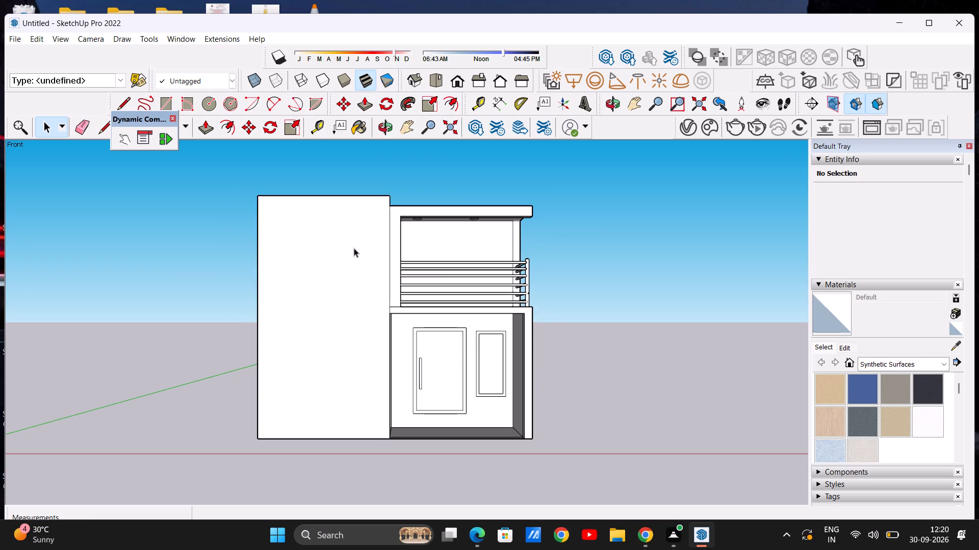
scroll(364, 222, "up", 1)
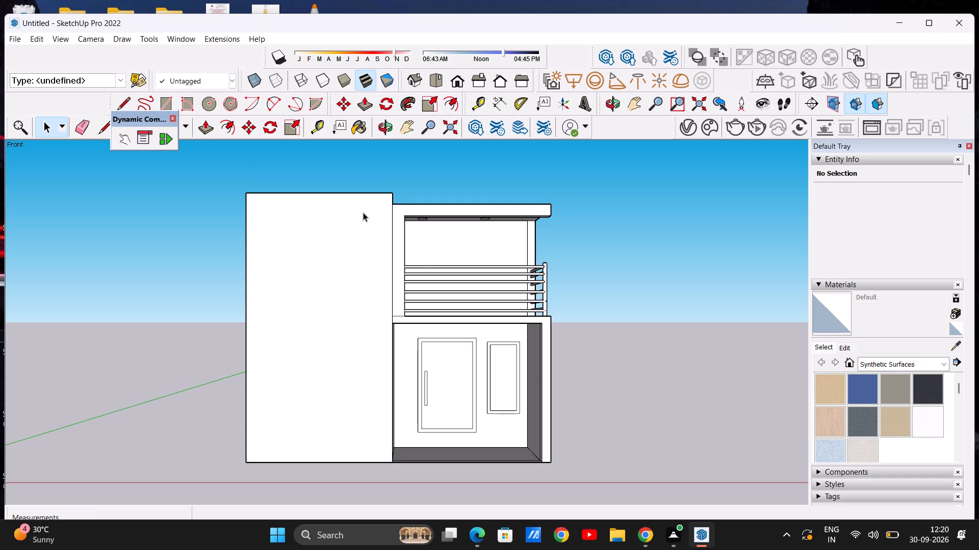
scroll(363, 212, "down", 2)
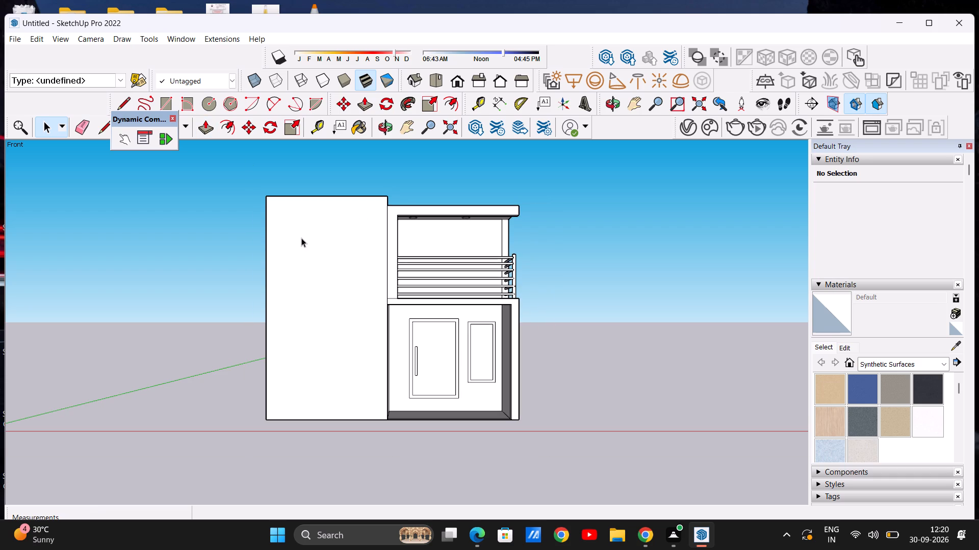
Push/Pull the front face of the tall plain wall outward by about 10".
middle_click_drag(301, 240, 495, 297)
scroll(338, 287, "up", 2)
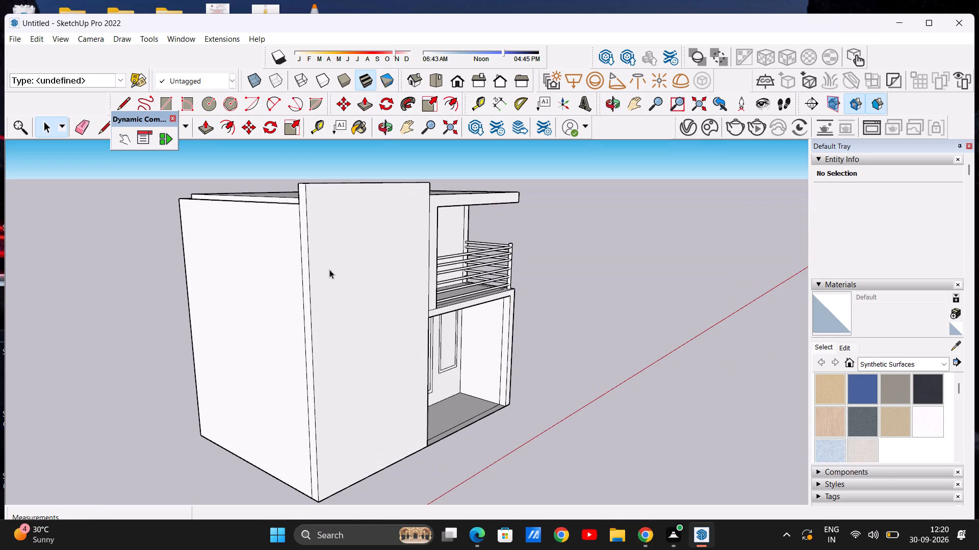
left_click(203, 127)
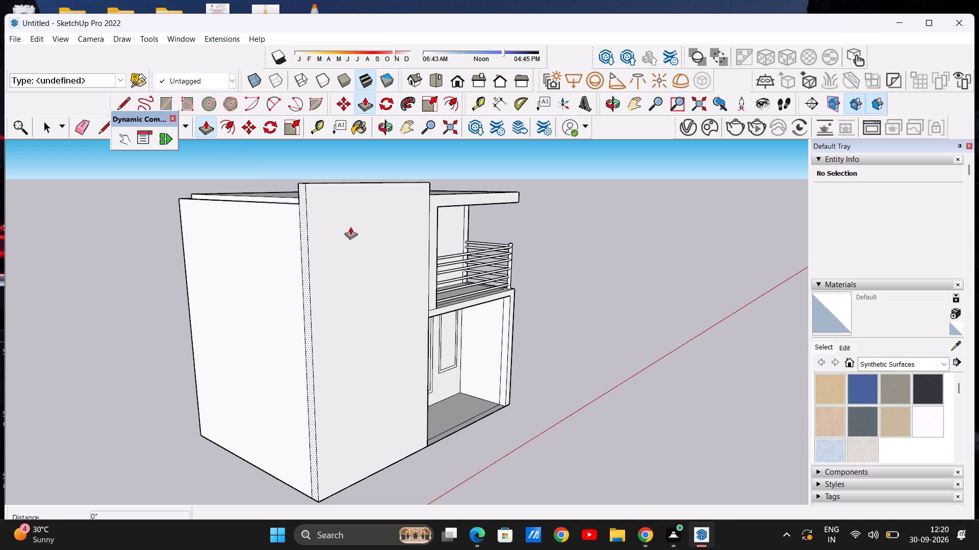
left_click(350, 227)
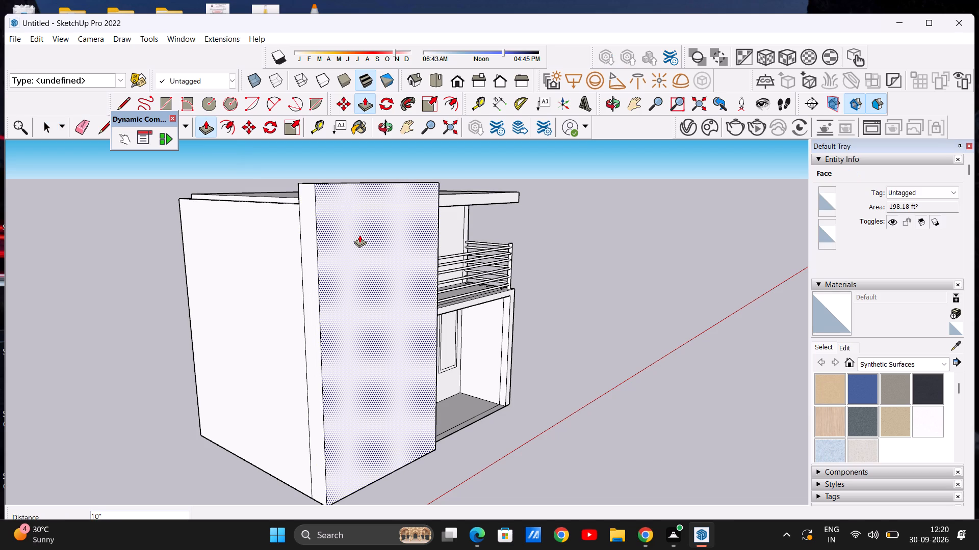
left_click(359, 235)
key("space")
Erase the stray horizontal edges crossing the tall wall's narrow side face next to the balcony.
scroll(333, 207, "down", 5)
middle_click_drag(399, 236, 321, 250)
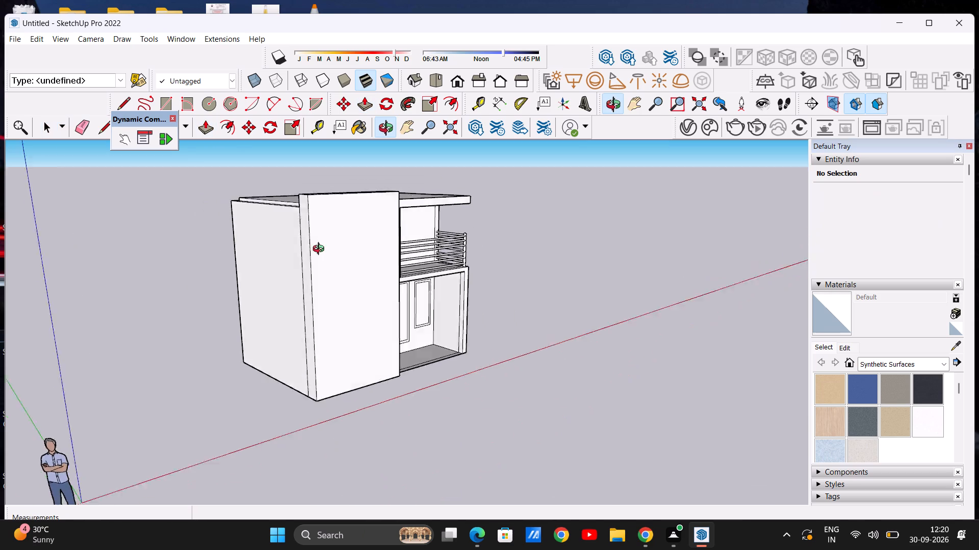
middle_click_drag(321, 250, 98, 247)
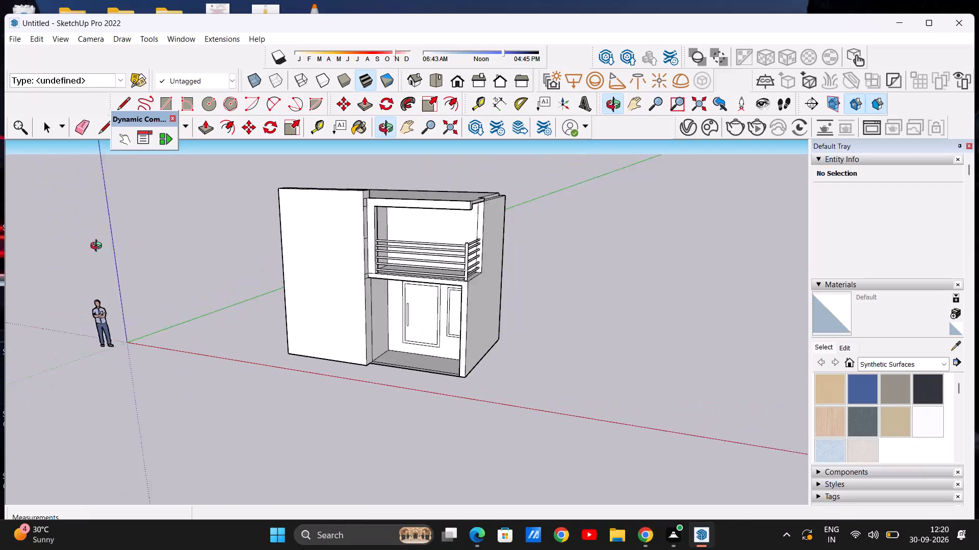
middle_click_drag(98, 247, 22, 243)
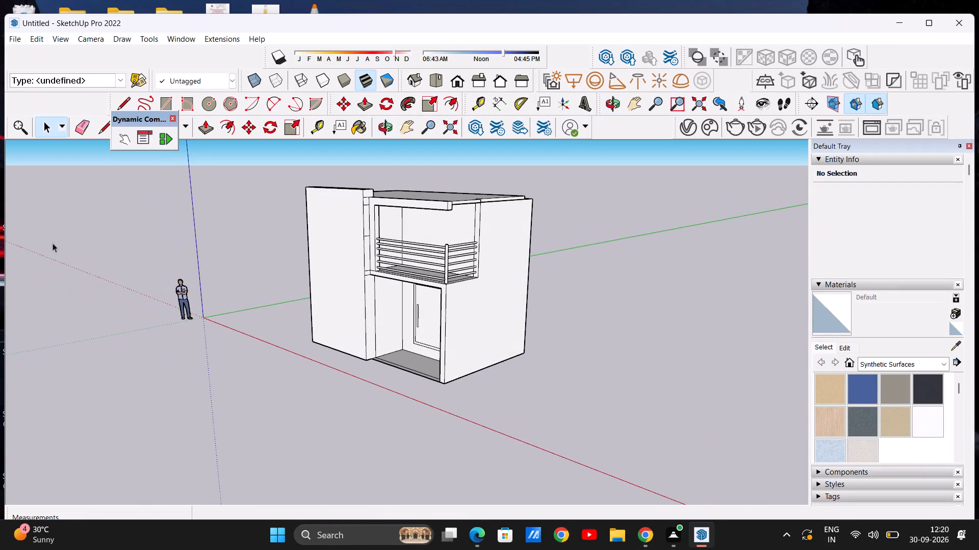
scroll(378, 268, "up", 3)
middle_click_drag(353, 267, 333, 269)
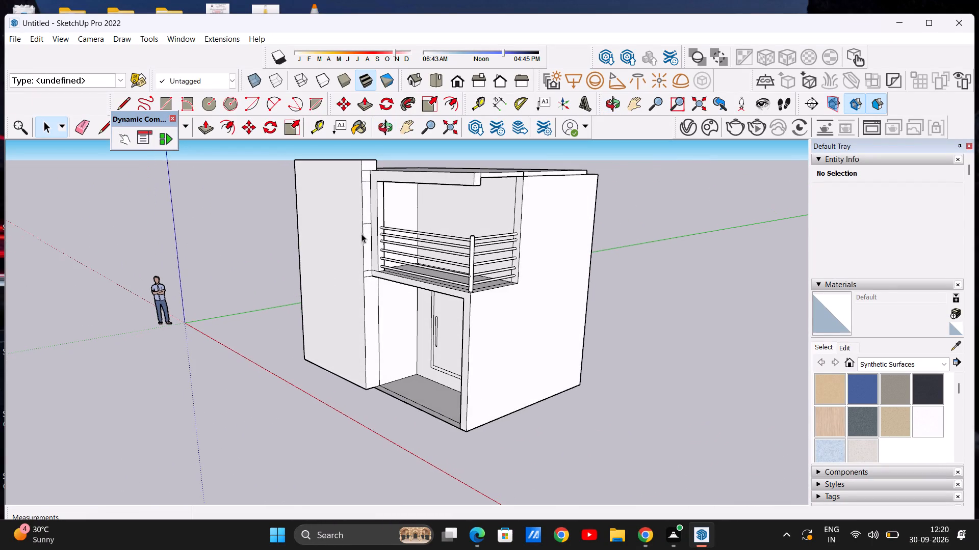
scroll(363, 233, "up", 3)
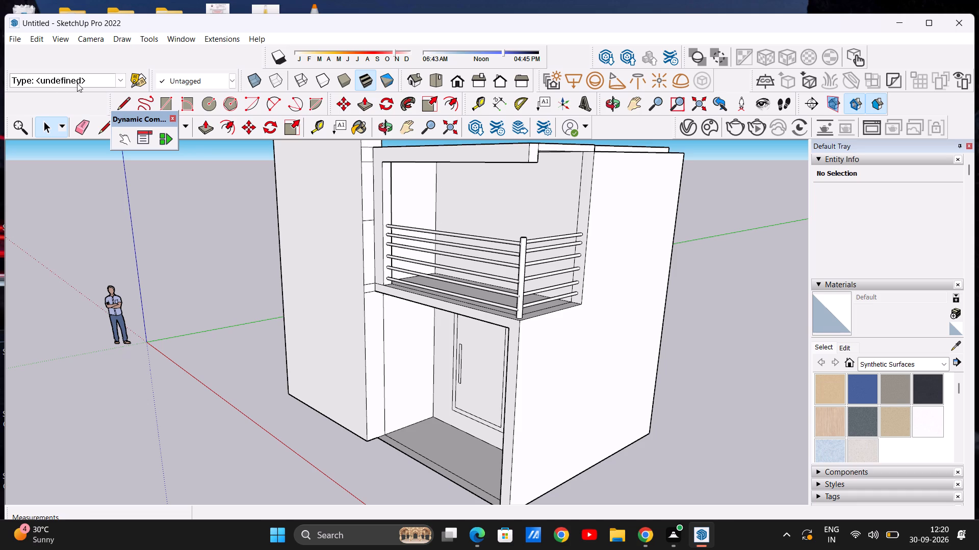
middle_click_drag(400, 170, 346, 197)
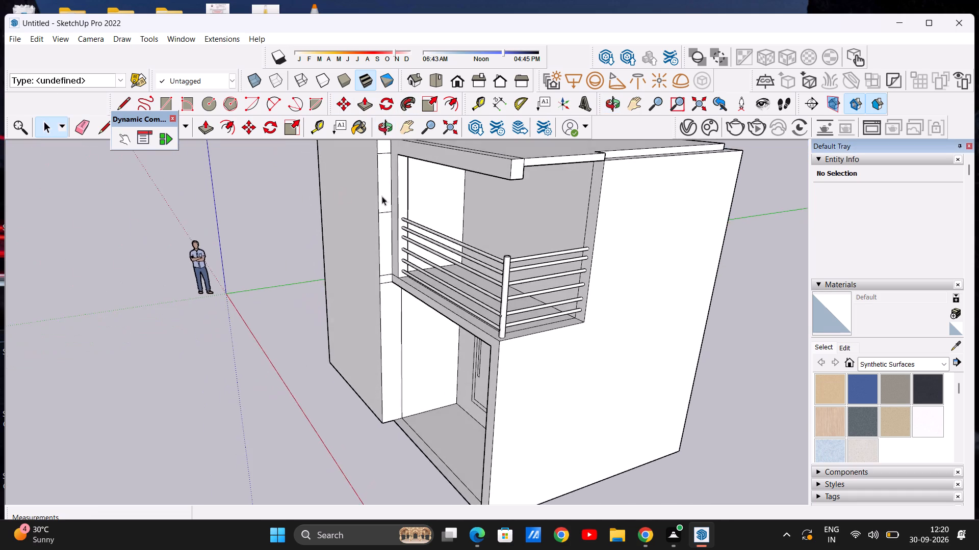
scroll(389, 188, "down", 4)
scroll(403, 150, "up", 12)
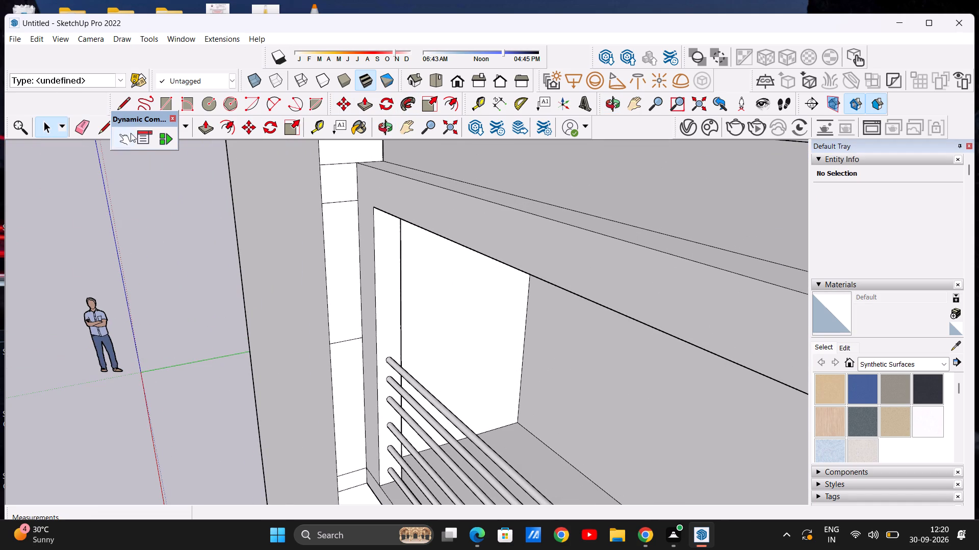
left_click(76, 126)
left_click_drag(333, 160, 333, 168)
left_click_drag(340, 202, 339, 213)
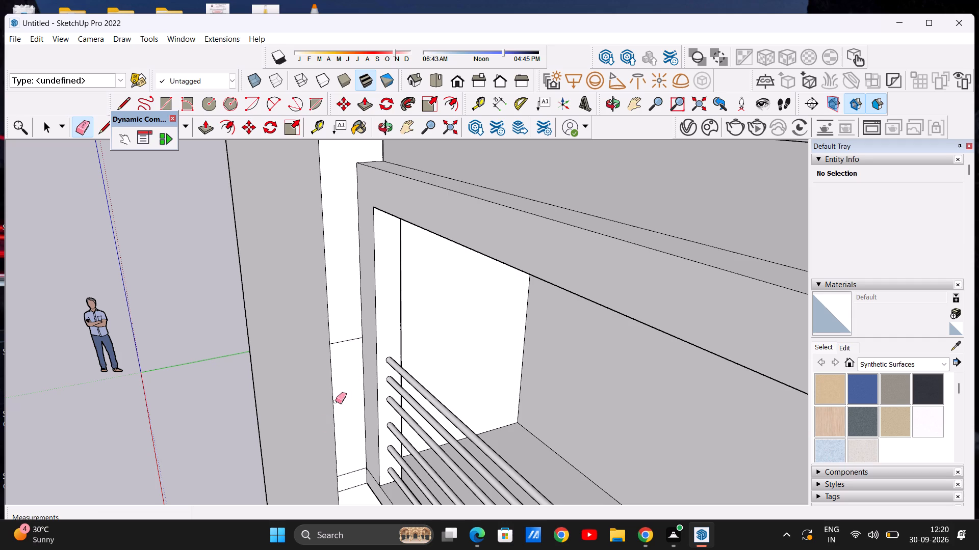
left_click_drag(343, 341, 342, 356)
scroll(348, 362, "down", 10)
scroll(350, 447, "up", 4)
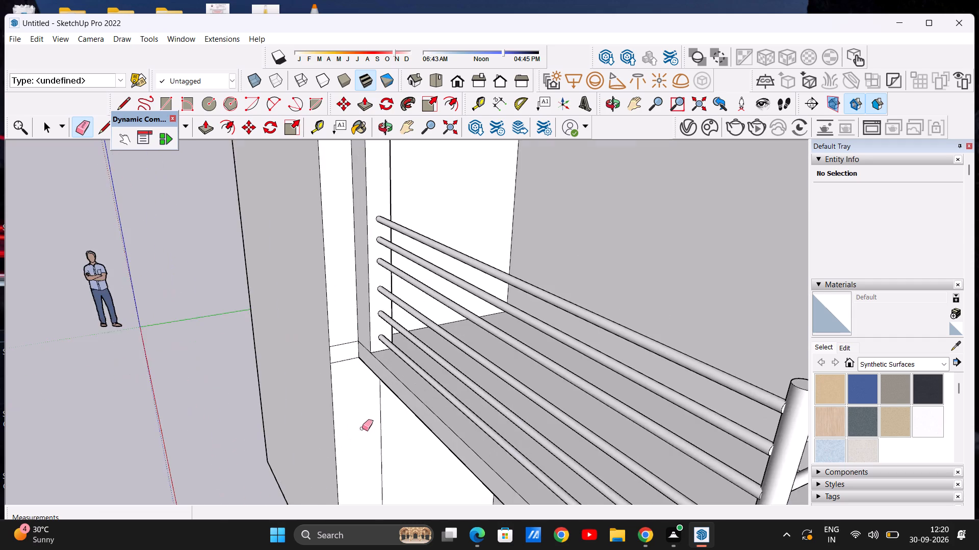
scroll(362, 428, "up", 9)
left_click_drag(323, 293, 325, 324)
left_click_drag(322, 324, 321, 344)
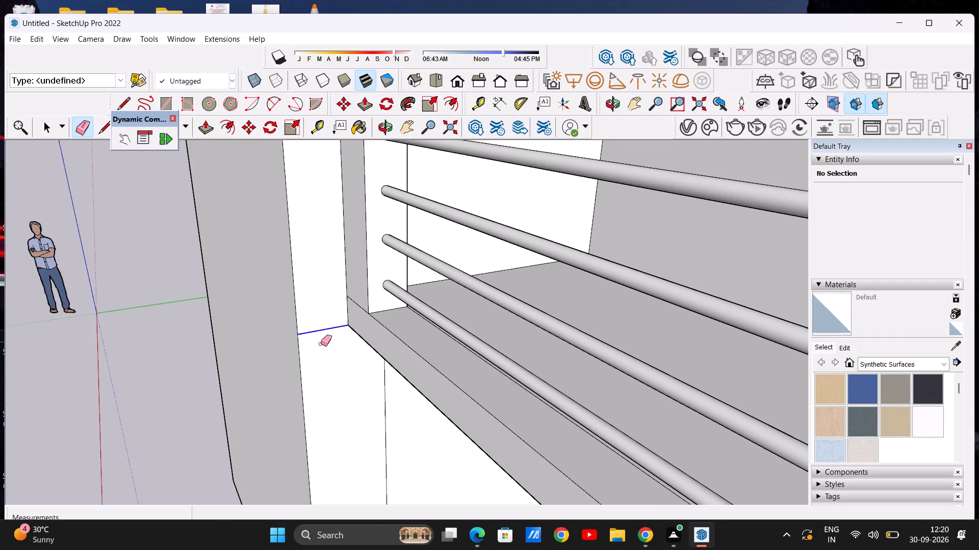
left_click_drag(321, 344, 322, 345)
key("space")
Examine the thickened tall wall and the whole facade from an angle and in the standard front view.
scroll(278, 359, "down", 15)
middle_click_drag(308, 323, 561, 283)
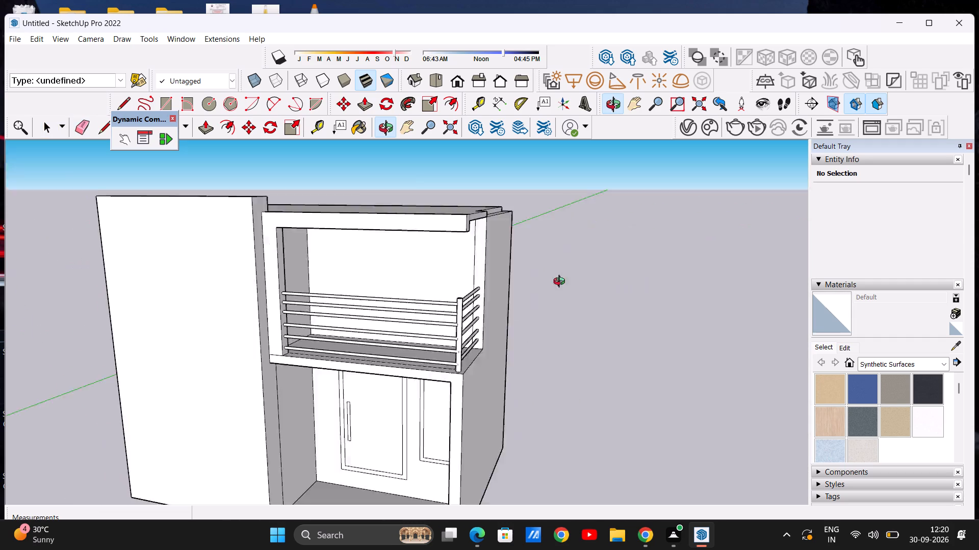
middle_click_drag(561, 283, 562, 283)
scroll(530, 286, "down", 6)
scroll(507, 285, "up", 2)
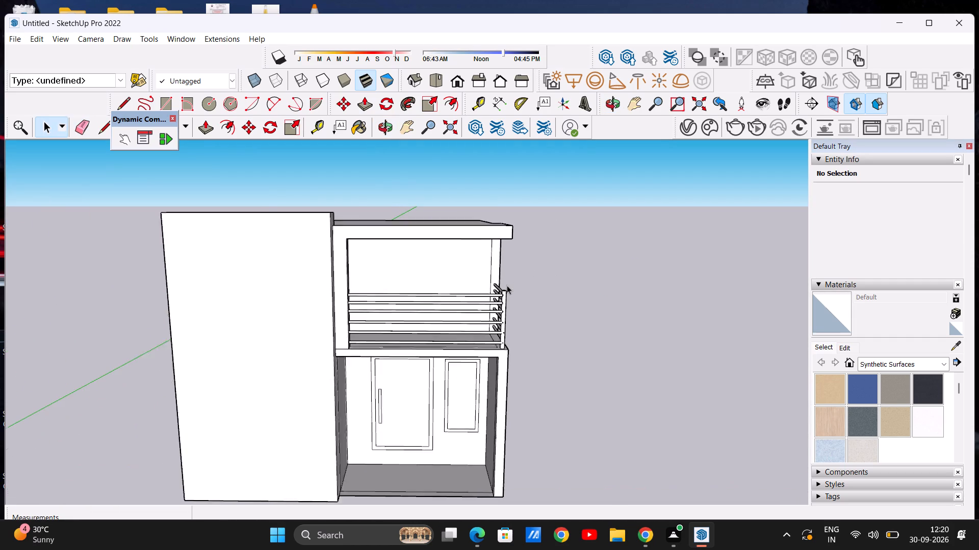
scroll(507, 285, "up", 2)
left_click(457, 79)
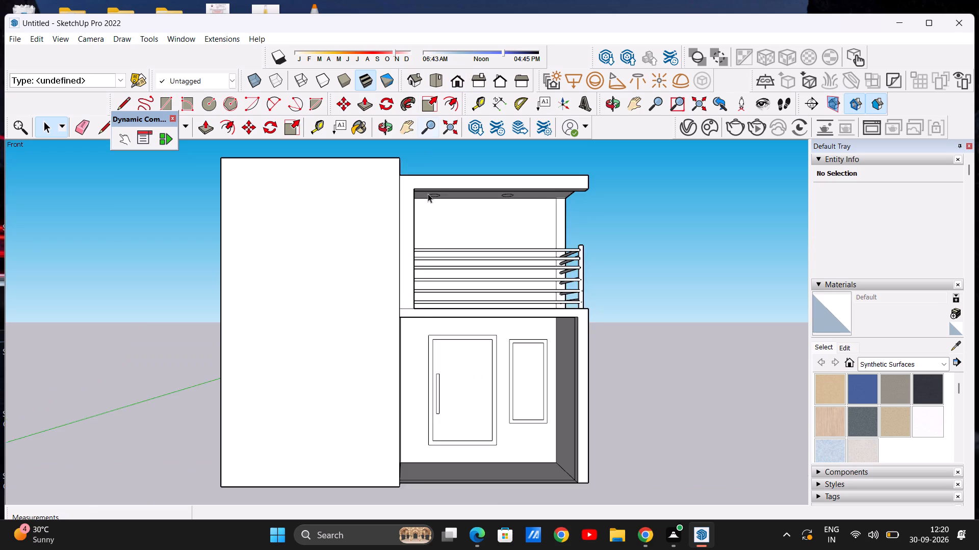
scroll(428, 194, "down", 3)
scroll(621, 211, "up", 4)
scroll(501, 211, "down", 4)
scroll(450, 176, "up", 3)
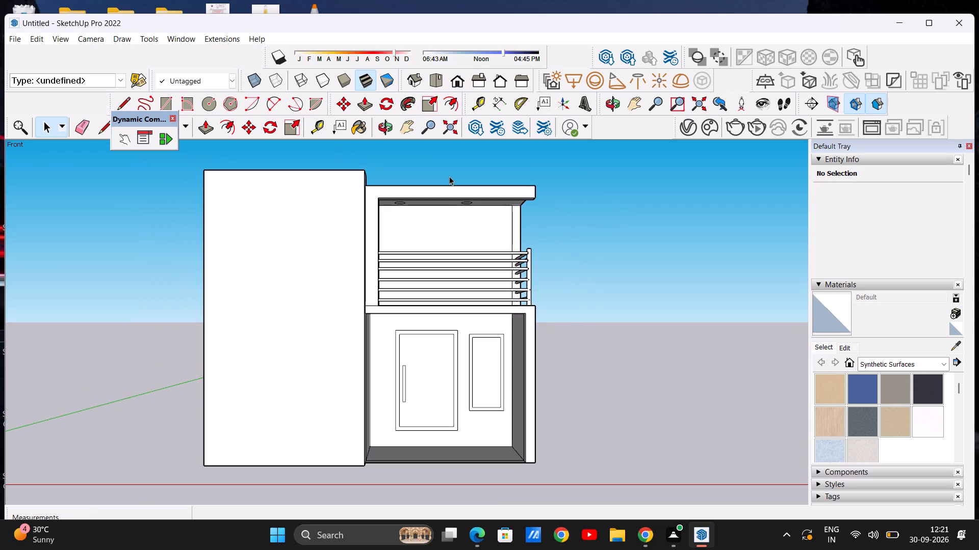
scroll(442, 188, "down", 4)
scroll(400, 185, "up", 4)
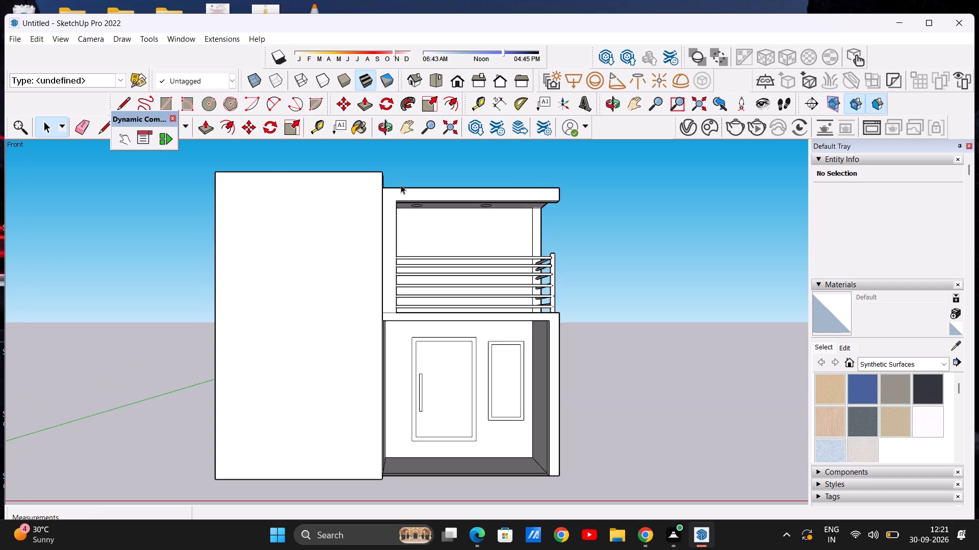
scroll(395, 190, "down", 2)
scroll(489, 164, "up", 2)
scroll(403, 183, "down", 1)
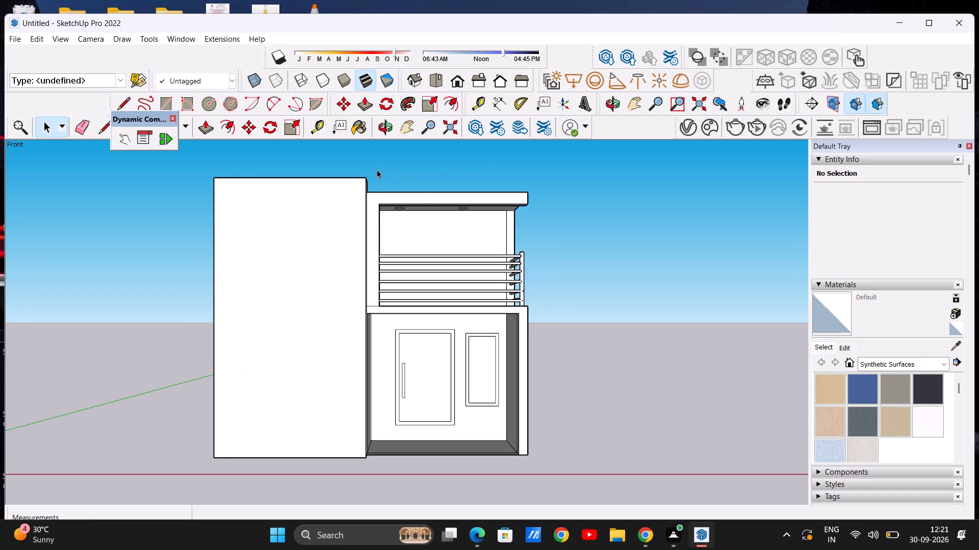
scroll(359, 173, "up", 1)
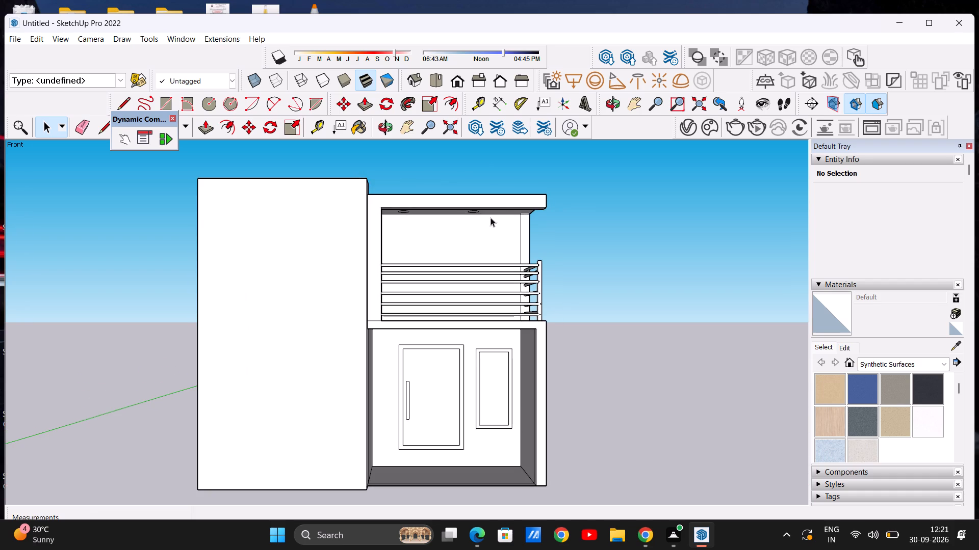
Draw a vertical rectangle about 14' 10 9/16" high by 5' 9 13/16" wide, inset on the tall wall's front face.
middle_click_drag(290, 228, 380, 293)
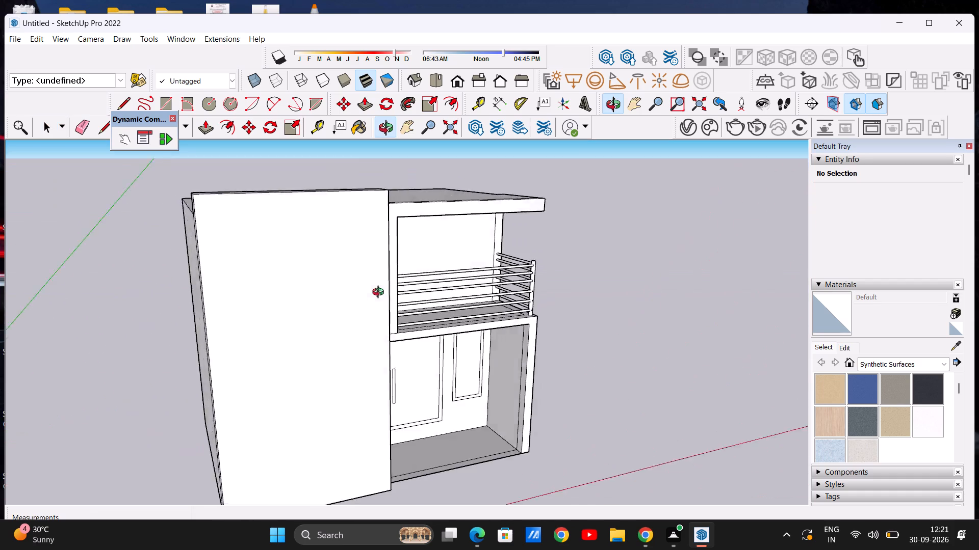
middle_click_drag(380, 293, 303, 260)
scroll(329, 267, "down", 3)
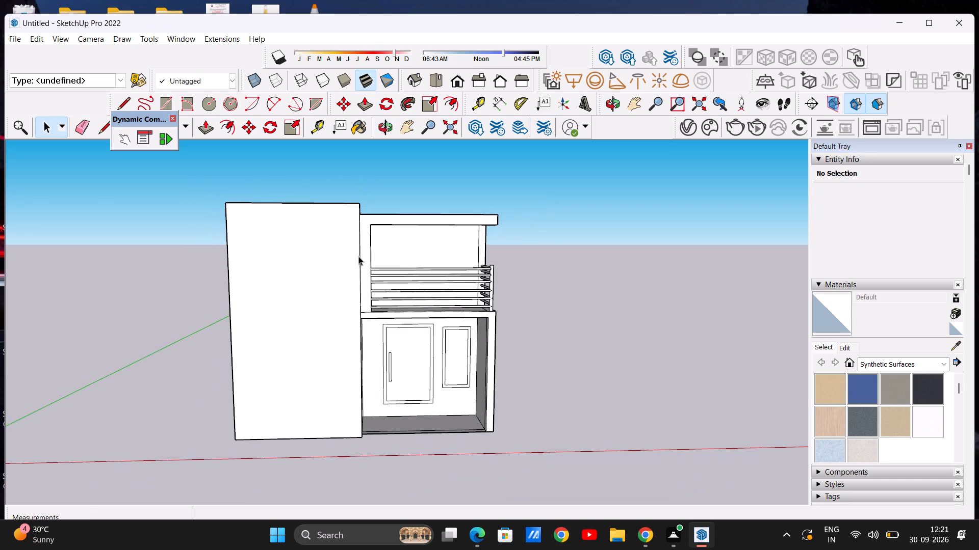
scroll(358, 256, "up", 1)
left_click(166, 102)
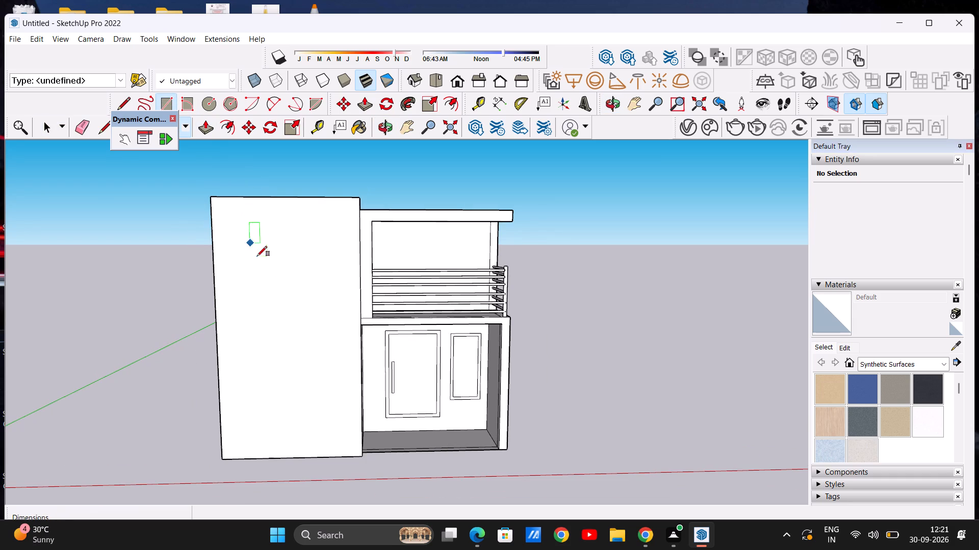
left_click(244, 228)
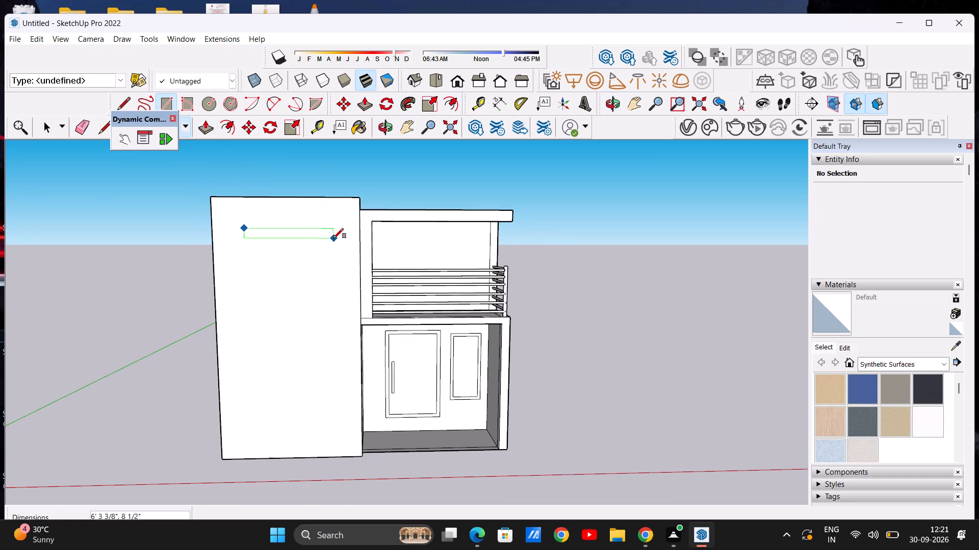
left_click(330, 430)
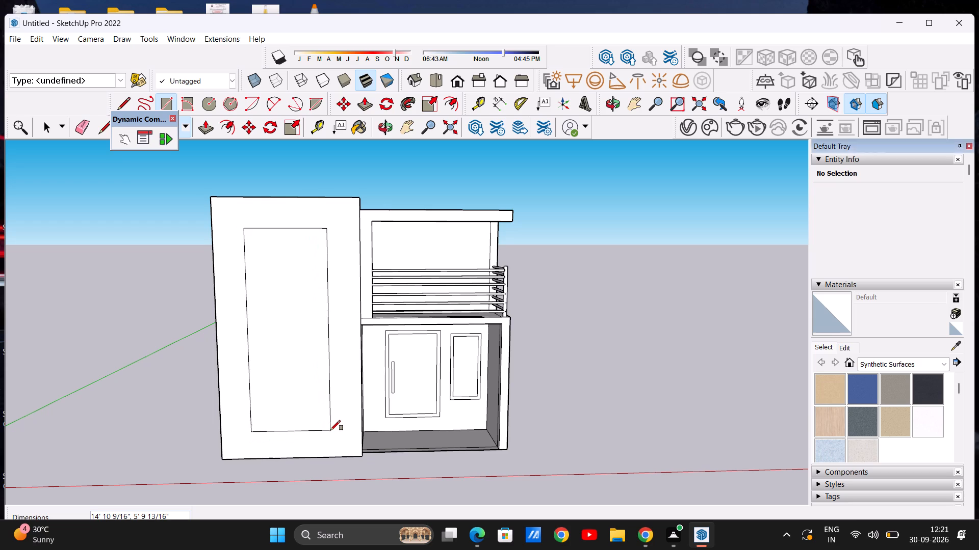
key("space")
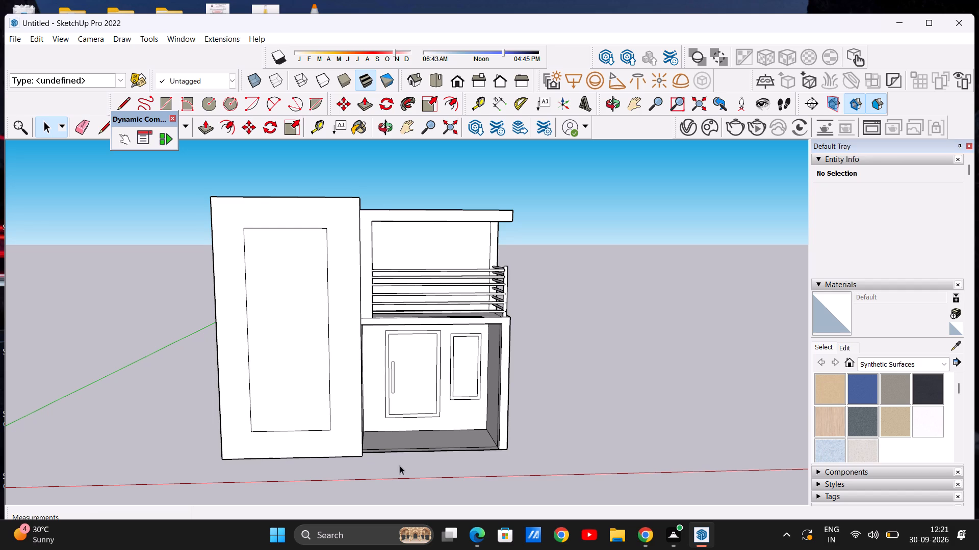
scroll(332, 269, "down", 4)
scroll(277, 294, "up", 4)
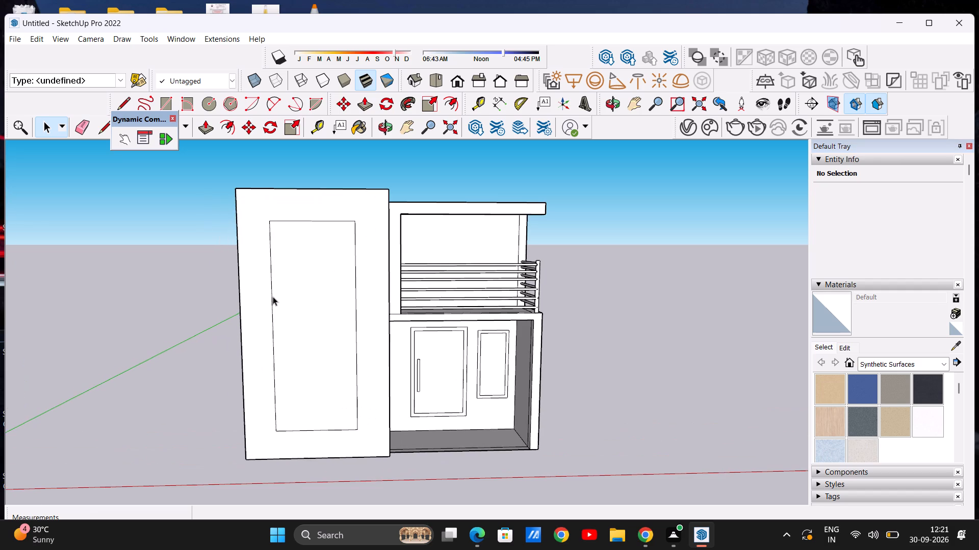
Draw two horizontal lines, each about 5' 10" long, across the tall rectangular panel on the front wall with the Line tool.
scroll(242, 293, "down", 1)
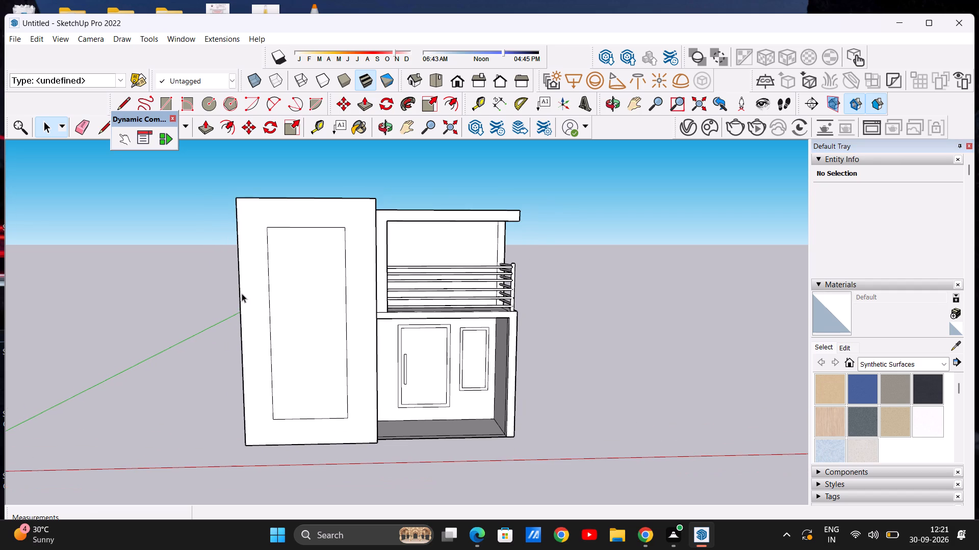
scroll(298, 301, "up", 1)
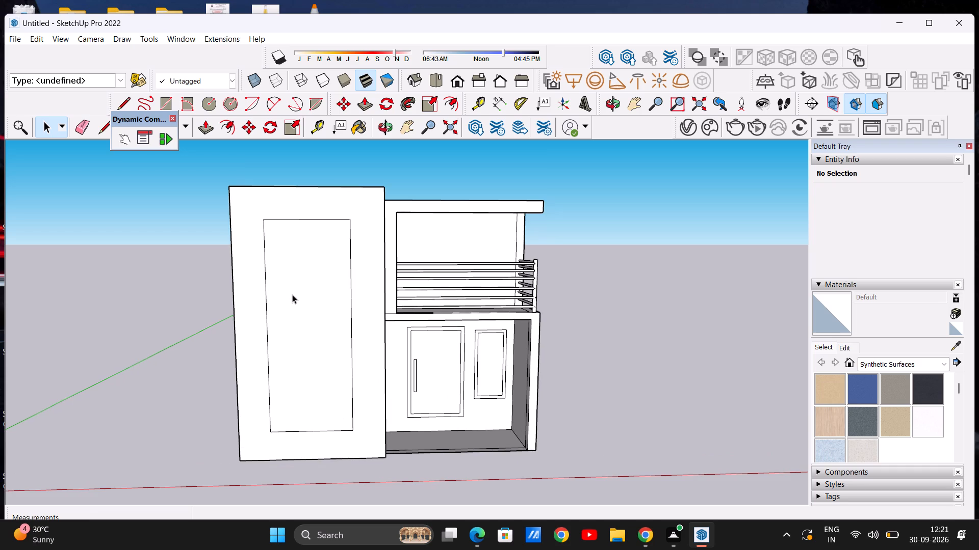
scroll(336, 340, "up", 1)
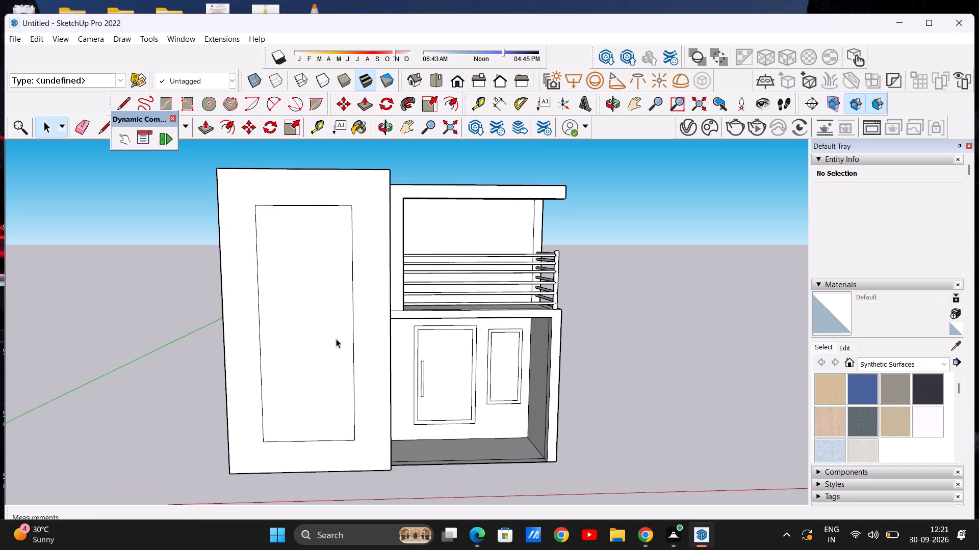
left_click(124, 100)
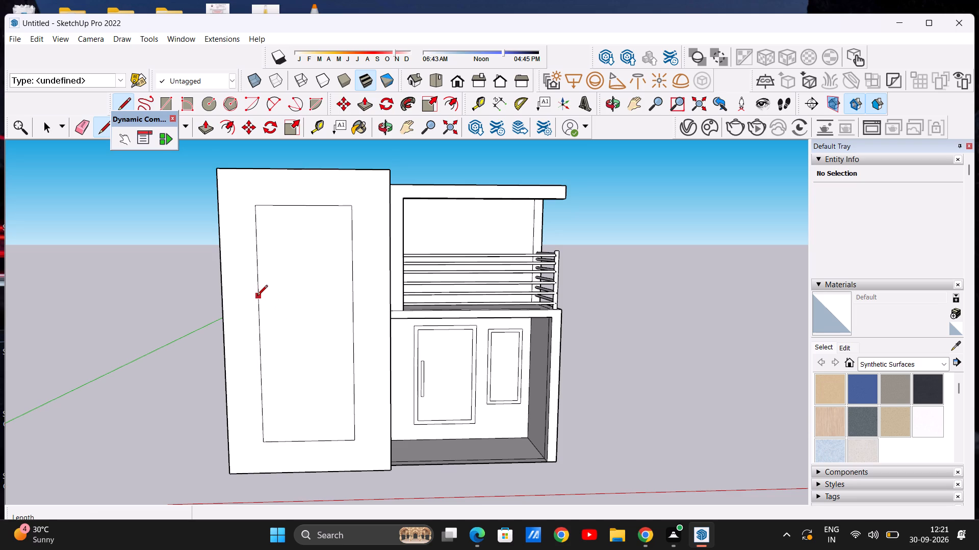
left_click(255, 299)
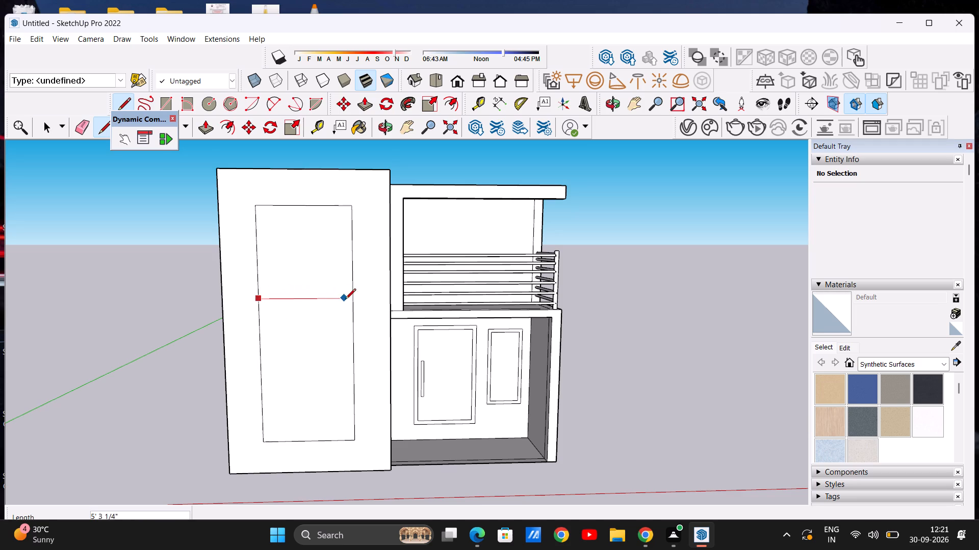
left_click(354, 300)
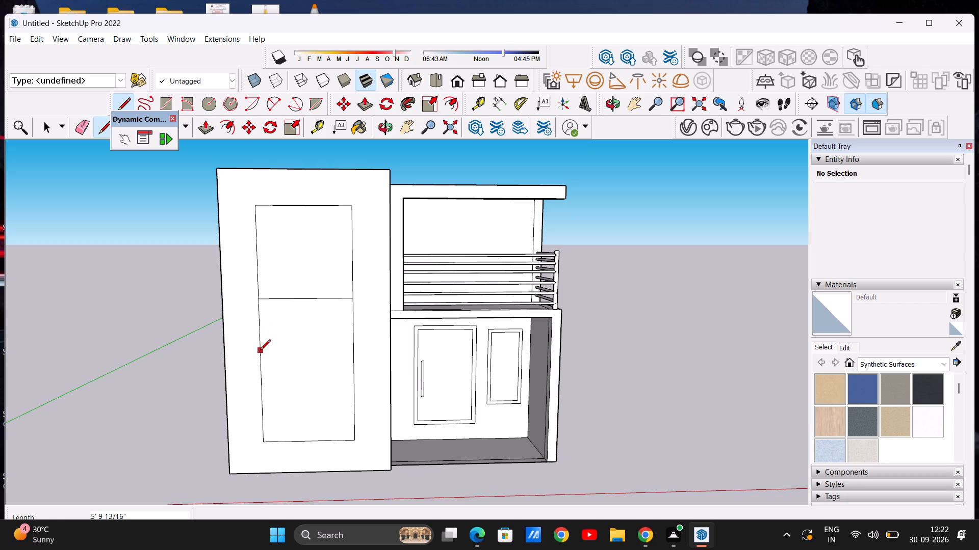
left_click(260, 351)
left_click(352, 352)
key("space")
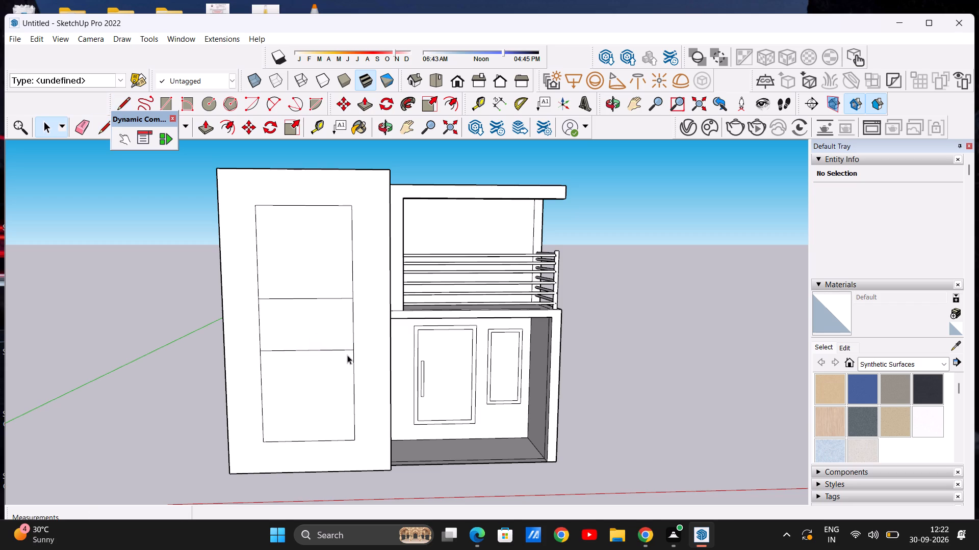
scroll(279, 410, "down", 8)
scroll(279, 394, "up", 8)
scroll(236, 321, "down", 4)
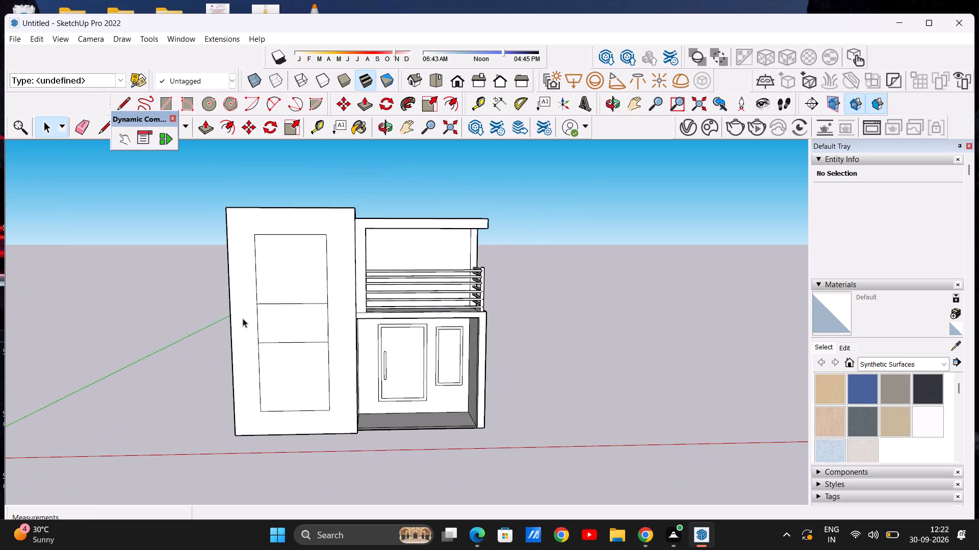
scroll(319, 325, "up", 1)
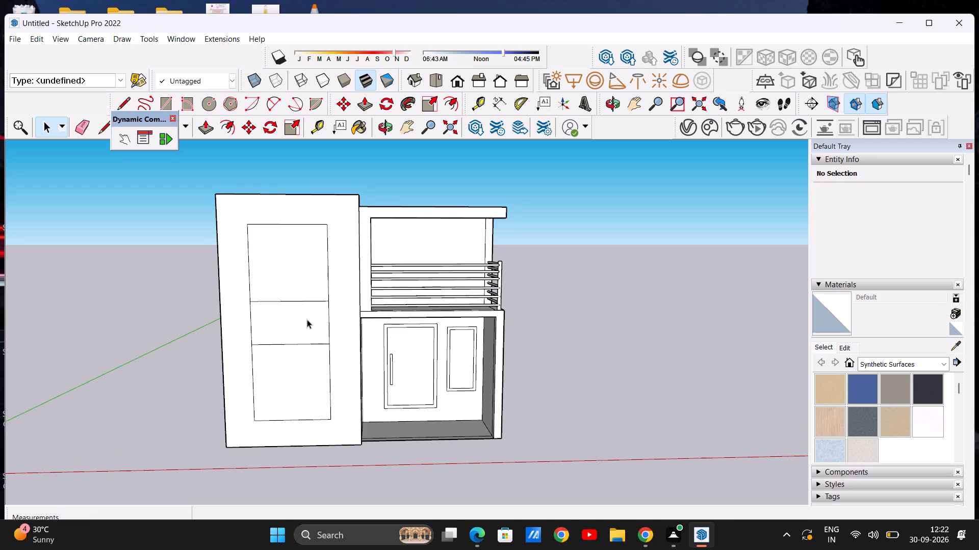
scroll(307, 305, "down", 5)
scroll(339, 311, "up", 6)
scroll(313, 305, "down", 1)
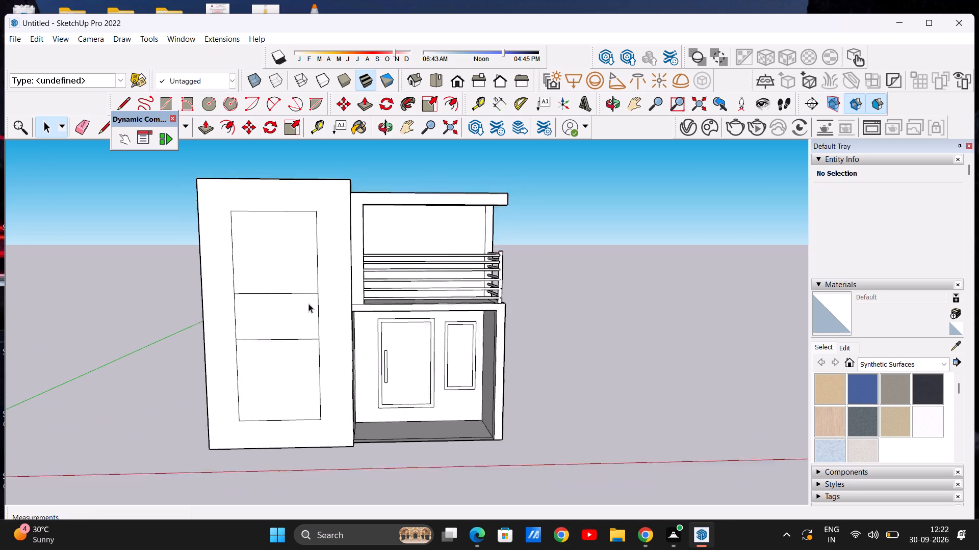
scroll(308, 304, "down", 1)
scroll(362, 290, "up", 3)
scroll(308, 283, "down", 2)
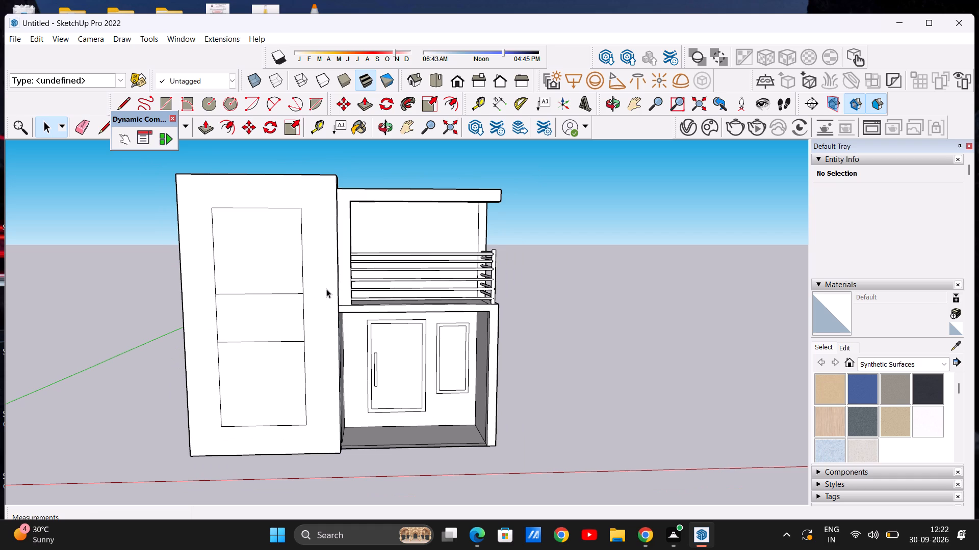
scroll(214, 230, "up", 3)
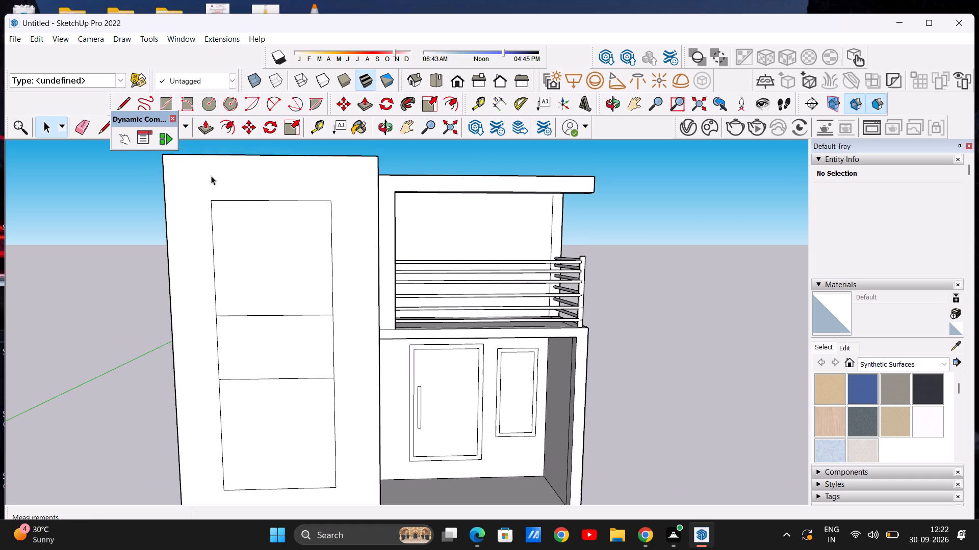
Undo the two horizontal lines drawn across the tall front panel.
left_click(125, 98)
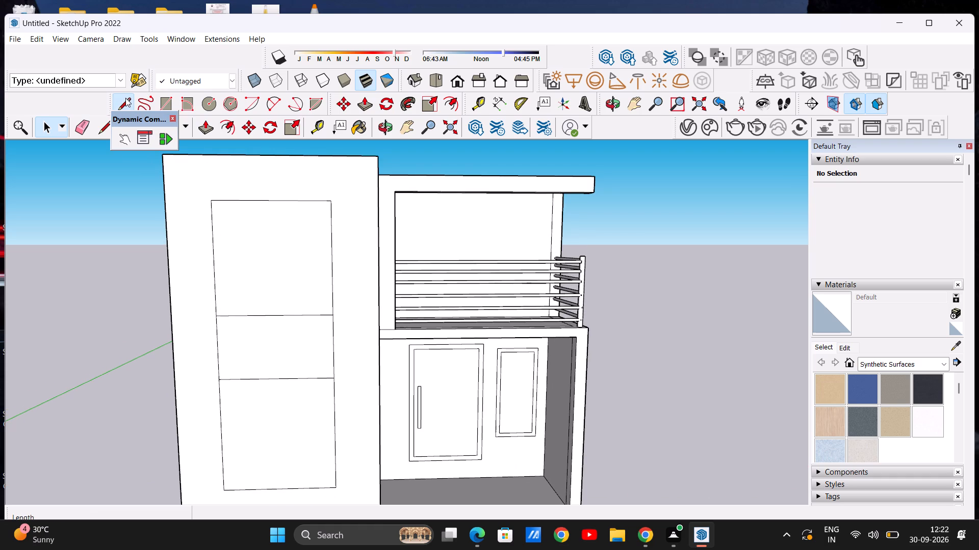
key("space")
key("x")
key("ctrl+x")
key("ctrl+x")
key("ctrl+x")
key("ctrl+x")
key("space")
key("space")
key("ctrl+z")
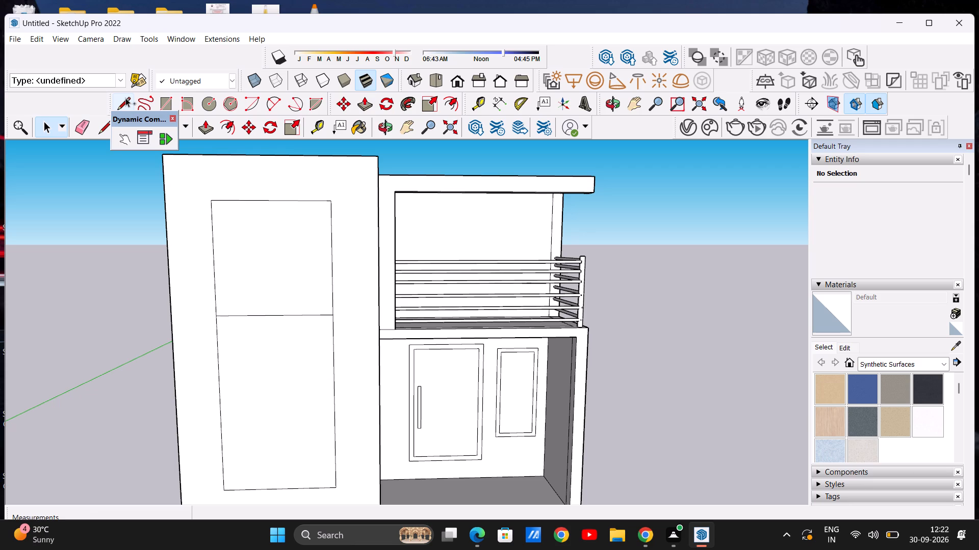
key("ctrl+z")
Offset the tall front panel's outline inward by about 6" to form a border frame.
scroll(127, 93, "down", 7)
scroll(153, 82, "down", 15)
middle_click_drag(261, 310, 433, 315)
scroll(378, 320, "up", 2)
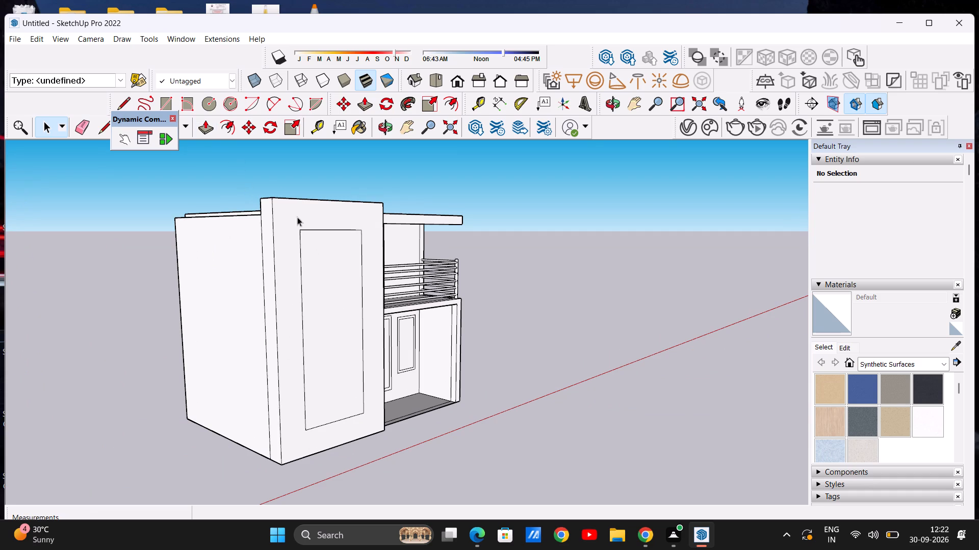
middle_click_drag(354, 289, 344, 319)
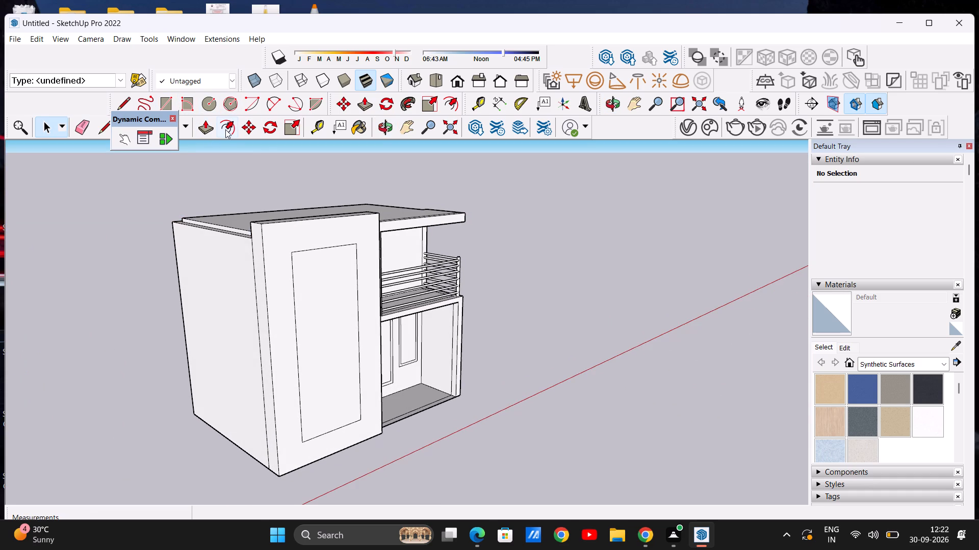
left_click(225, 129)
middle_click_drag(368, 324, 279, 340)
scroll(314, 257, "up", 6)
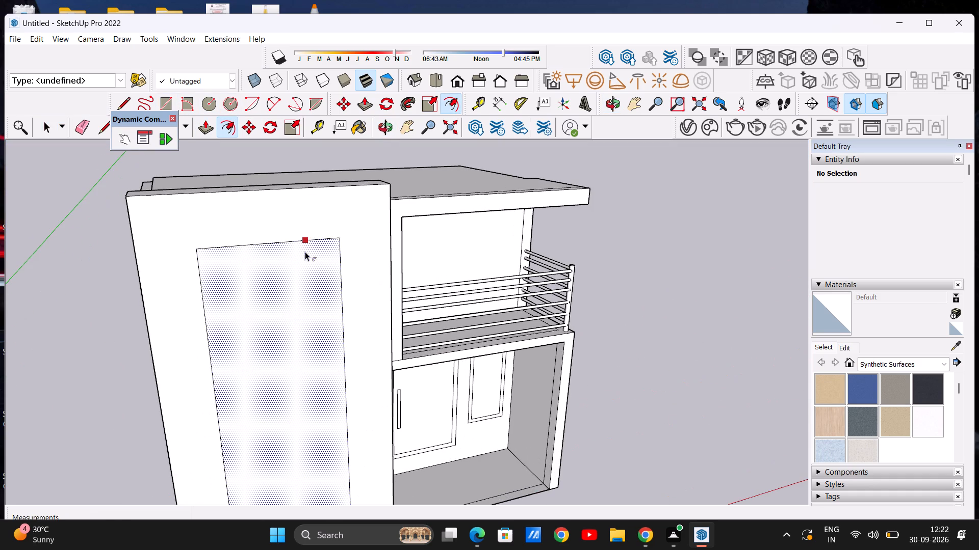
left_click(305, 252)
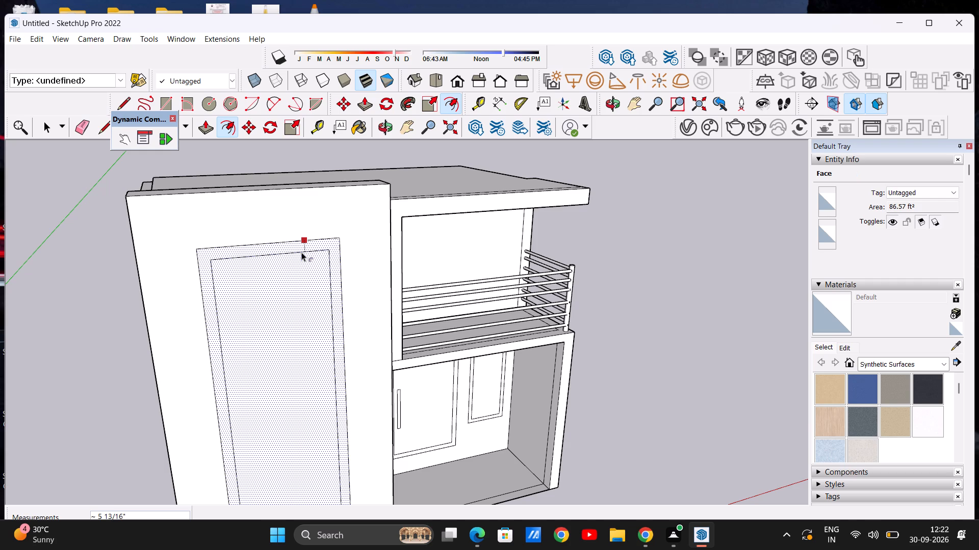
left_click(301, 252)
key("space")
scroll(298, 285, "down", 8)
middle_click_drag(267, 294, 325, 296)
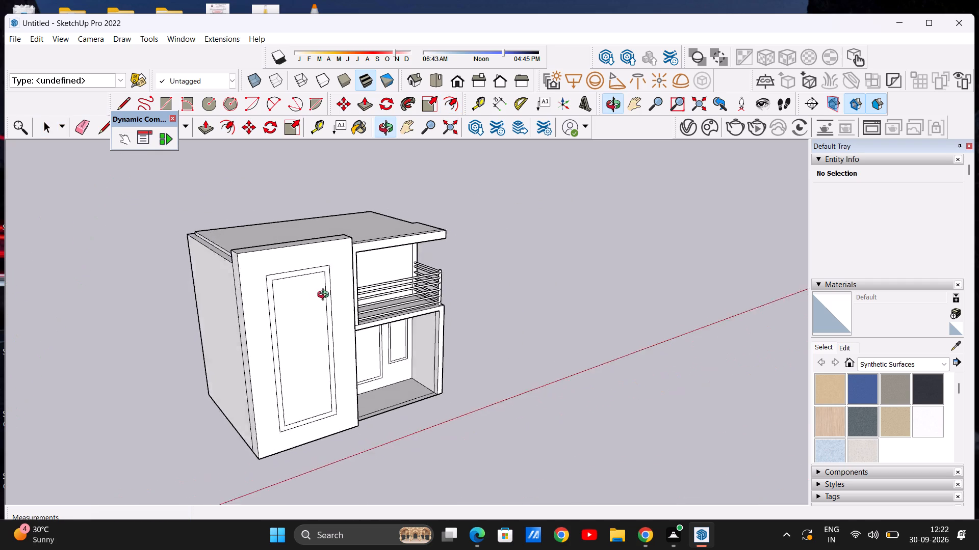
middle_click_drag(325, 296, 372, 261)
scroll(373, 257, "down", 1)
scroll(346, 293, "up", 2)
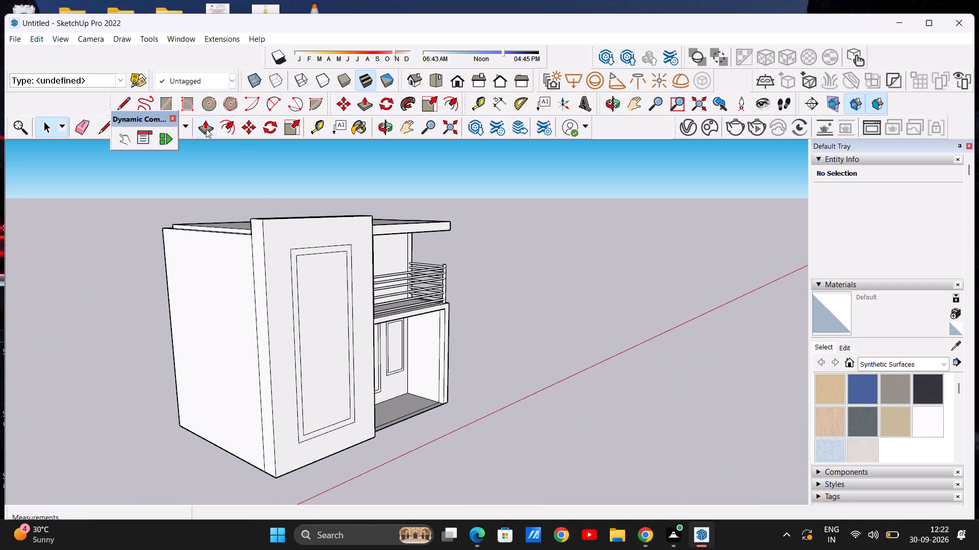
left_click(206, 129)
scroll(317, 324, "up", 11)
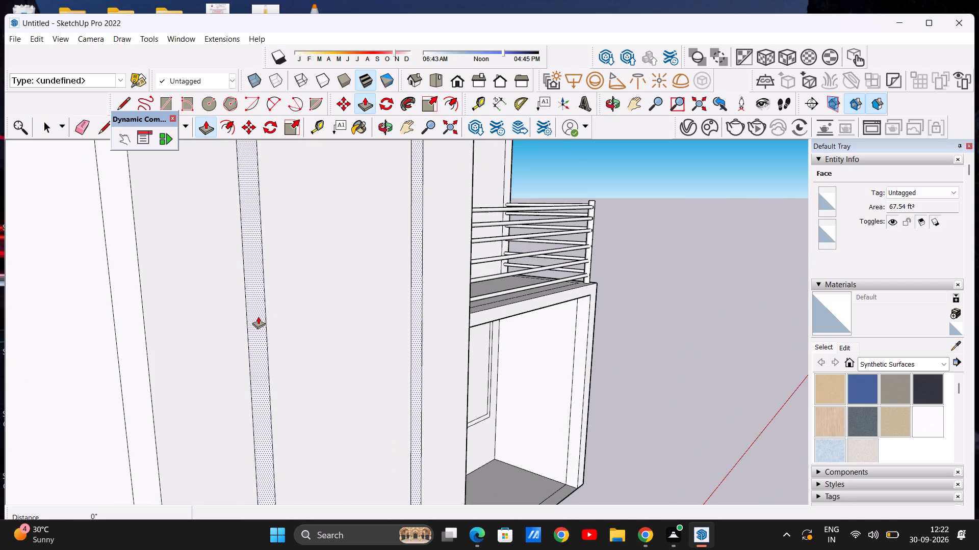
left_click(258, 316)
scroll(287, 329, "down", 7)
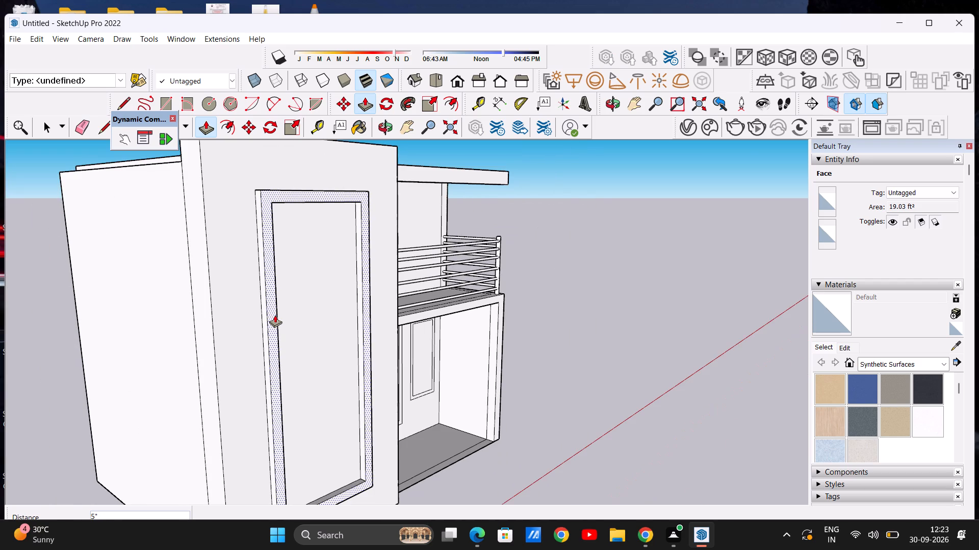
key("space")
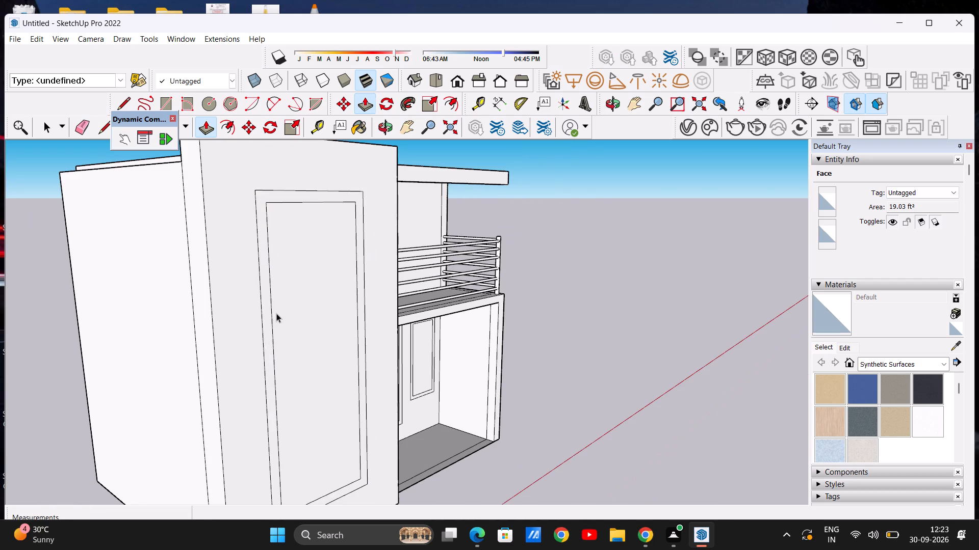
Draw two horizontal lines, each about 4' 10" long, across the inner rectangle of the tall panel, dividing it into three sections.
scroll(276, 313, "down", 5)
middle_click_drag(321, 339, 192, 333)
scroll(318, 309, "up", 3)
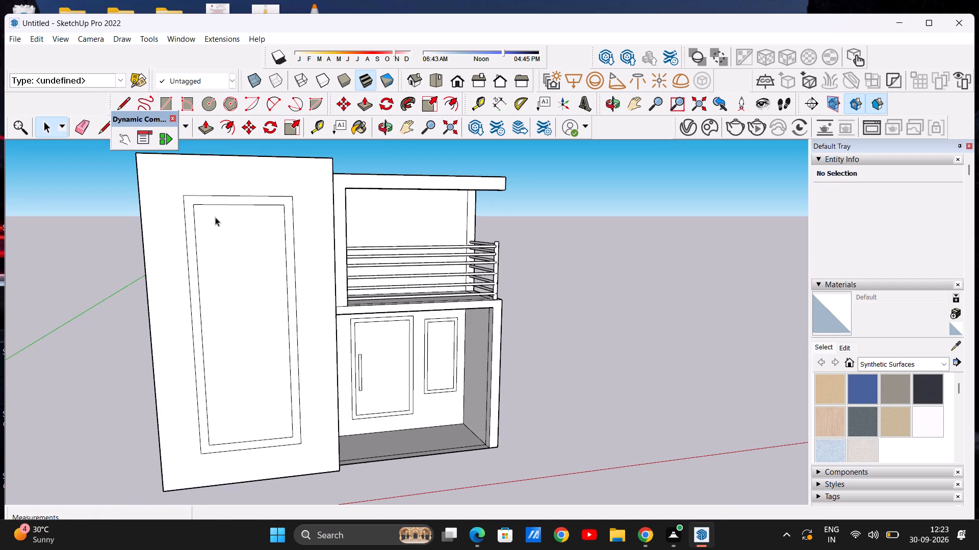
left_click(122, 97)
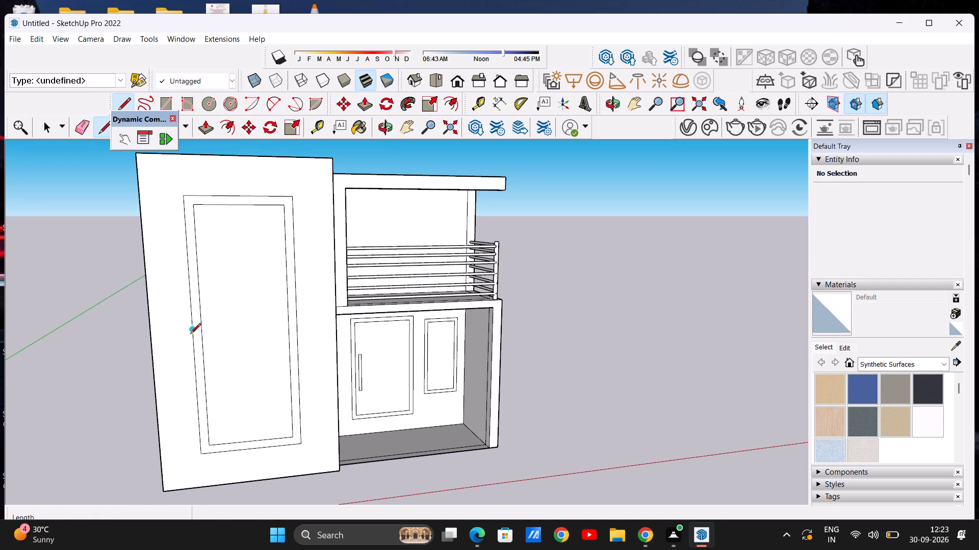
left_click(200, 294)
left_click(285, 289)
scroll(276, 294, "down", 5)
middle_click_drag(288, 310, 237, 302)
scroll(240, 306, "up", 5)
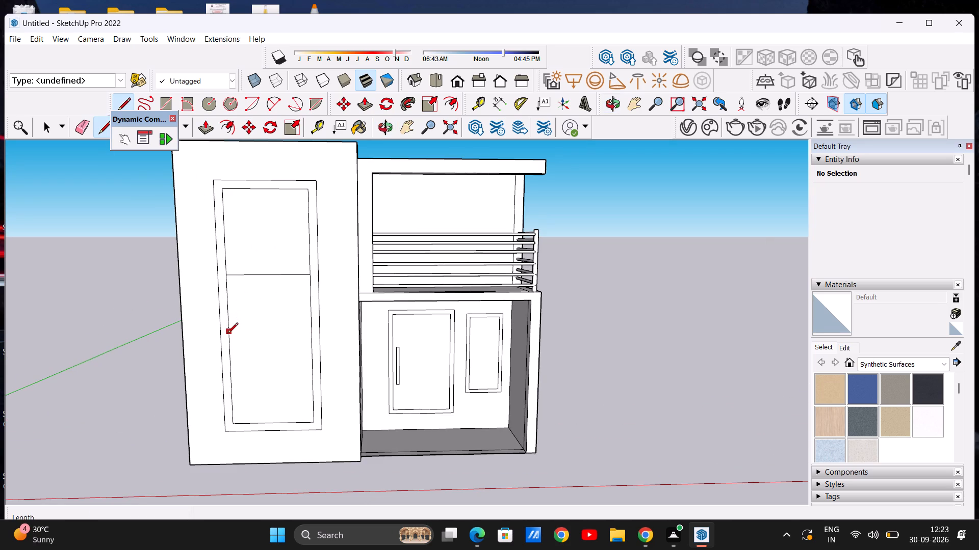
left_click(227, 334)
left_click(311, 338)
key("space")
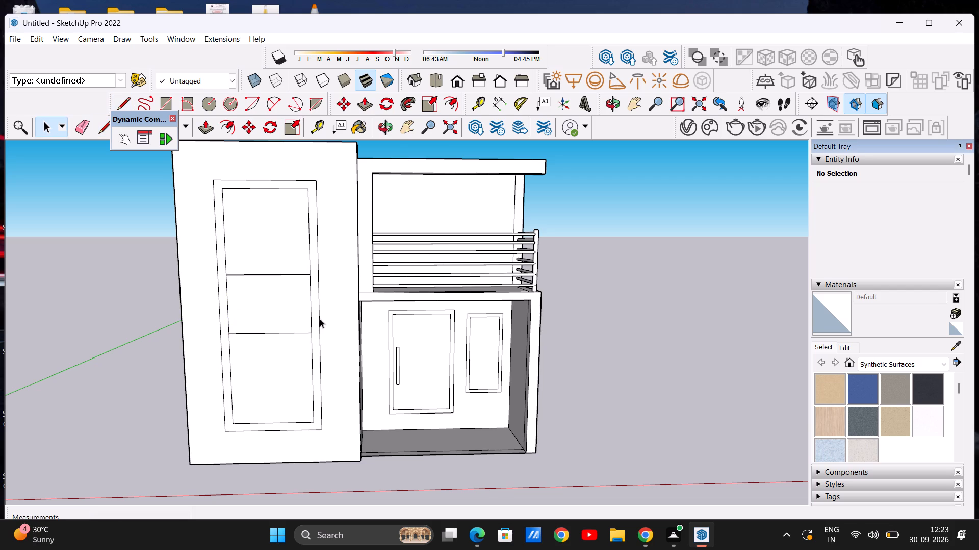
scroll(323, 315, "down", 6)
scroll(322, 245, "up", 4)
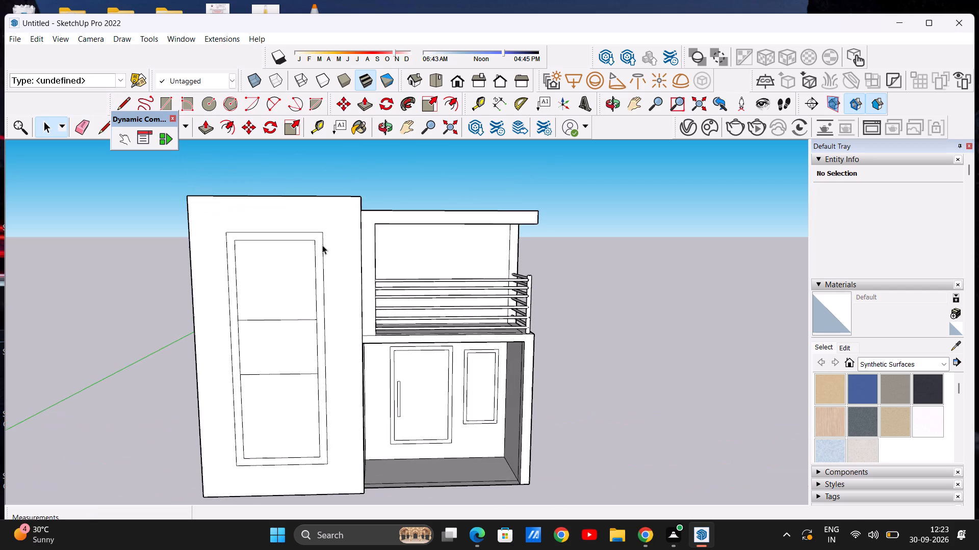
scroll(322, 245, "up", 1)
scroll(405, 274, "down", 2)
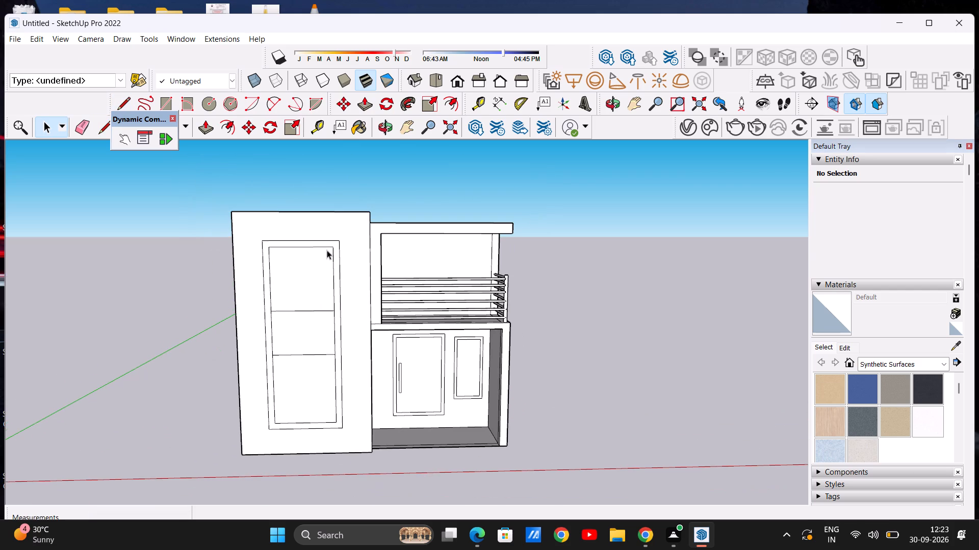
Offset the outline of the tall window's top section inward by about 2 3/16".
scroll(320, 248, "up", 2)
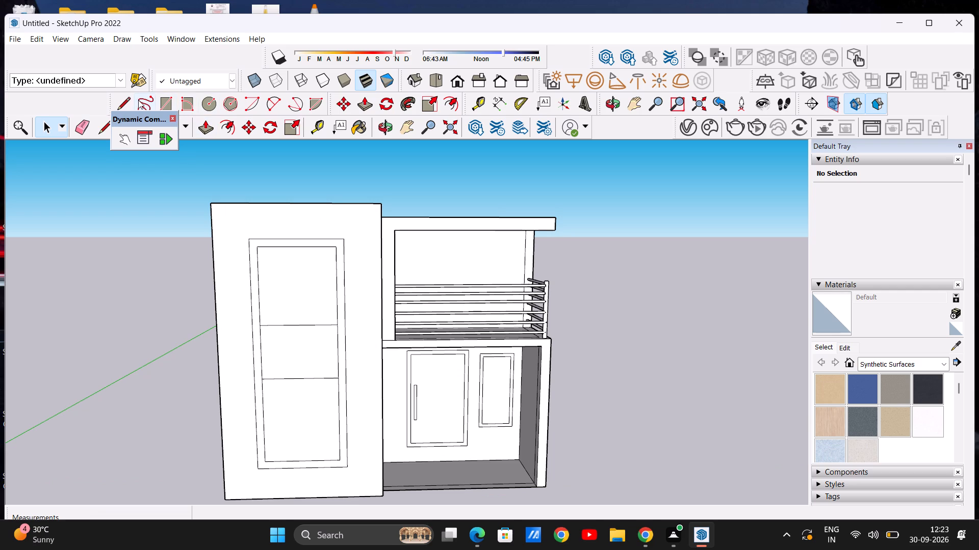
left_click(124, 101)
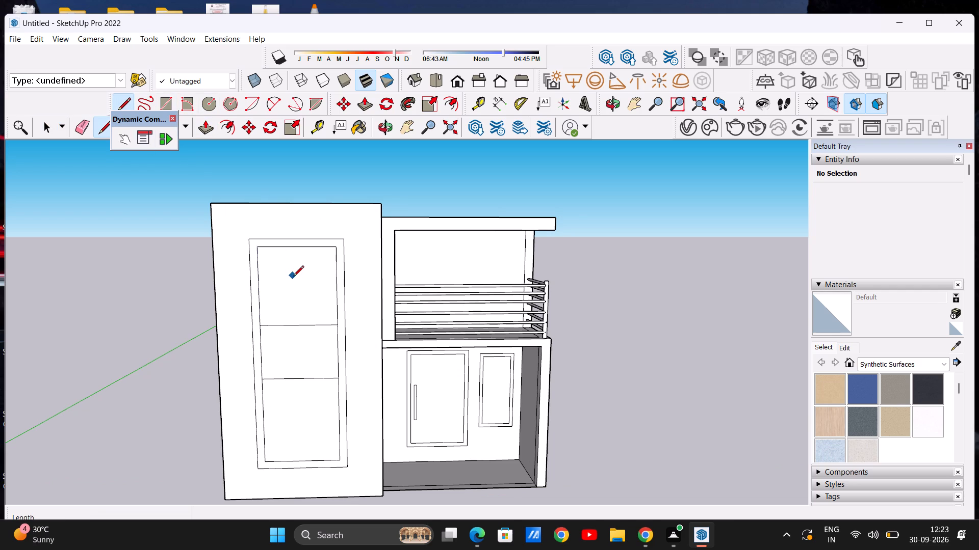
scroll(295, 279, "up", 1)
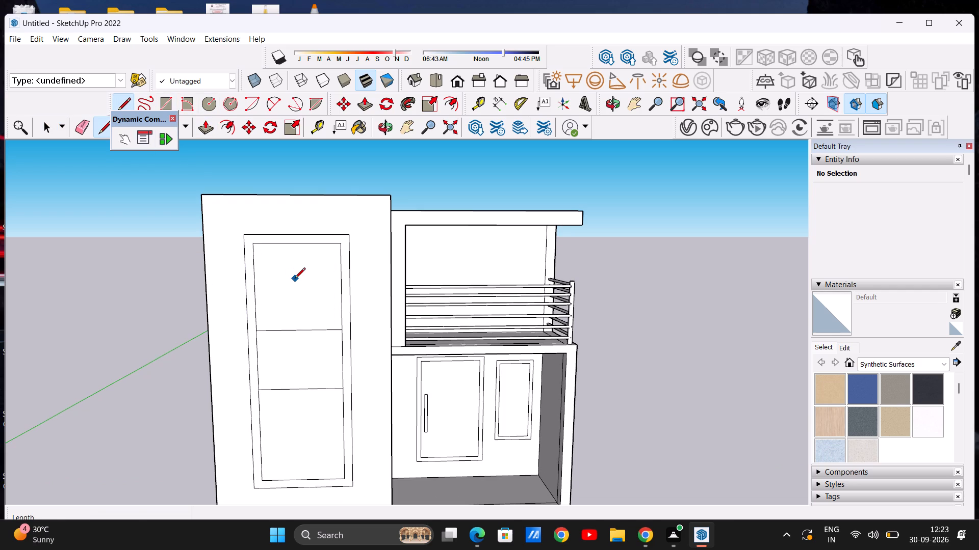
key("space")
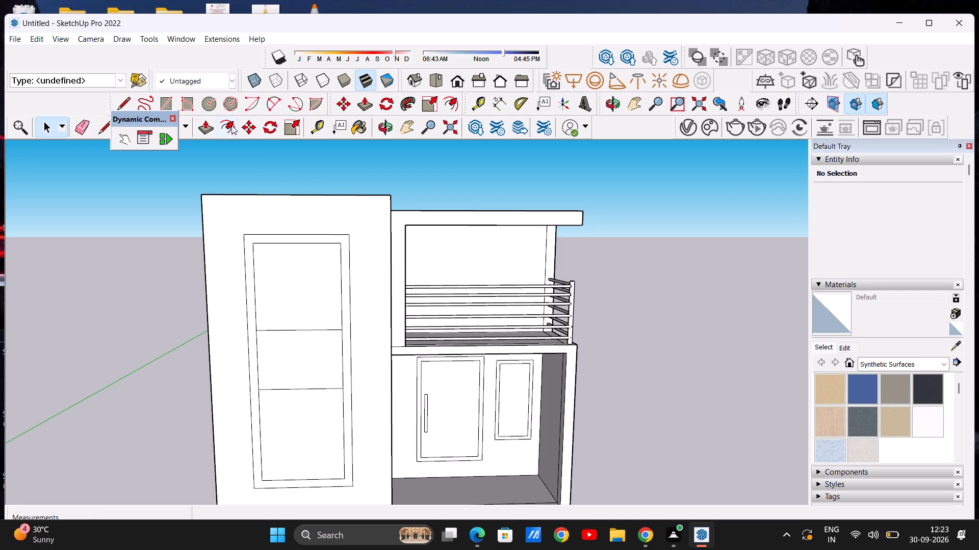
left_click(230, 126)
left_click(302, 263)
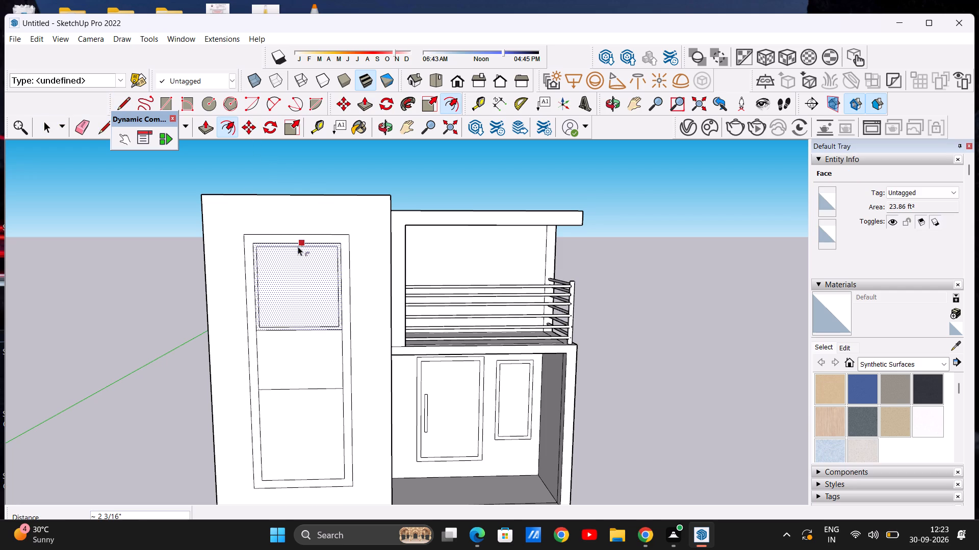
left_click(298, 246)
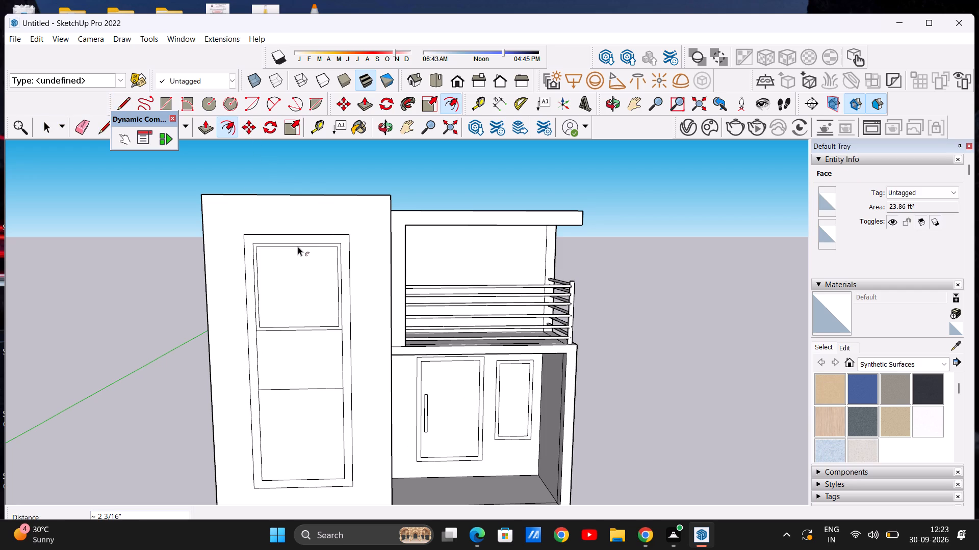
key("space")
key("space")
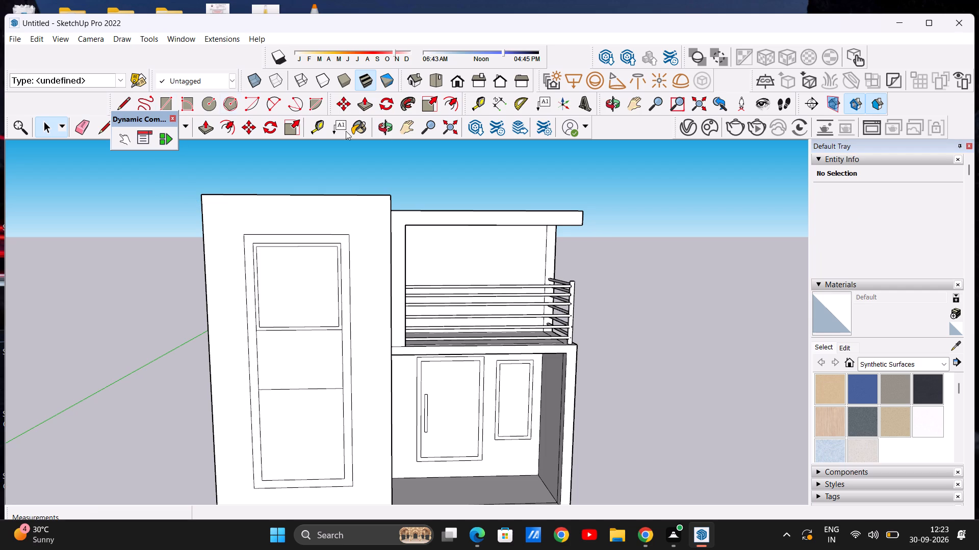
Divide the top section's inner rectangle into six panes with one vertical line about 4' 7" long and two horizontal lines about 4' 6" long.
left_click(125, 102)
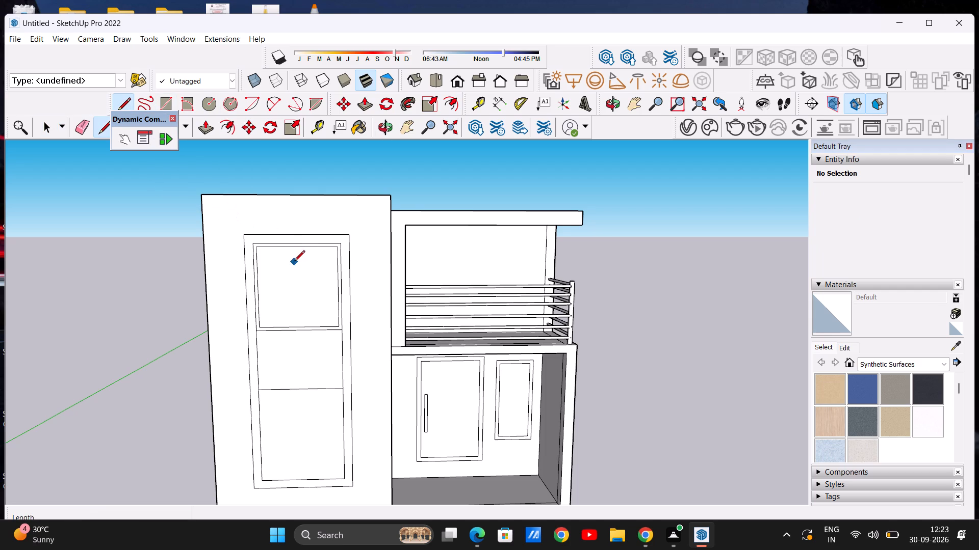
left_click(296, 247)
left_click(298, 325)
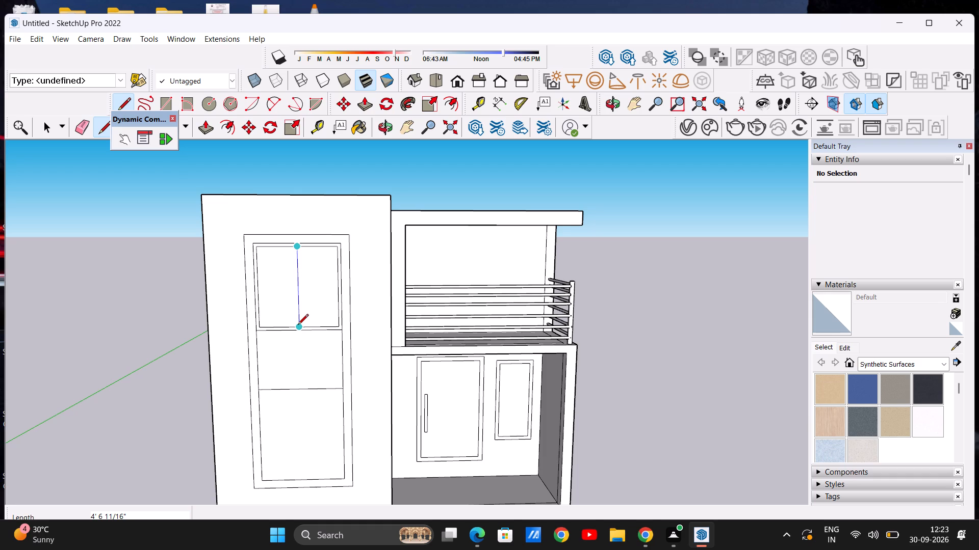
left_click(258, 274)
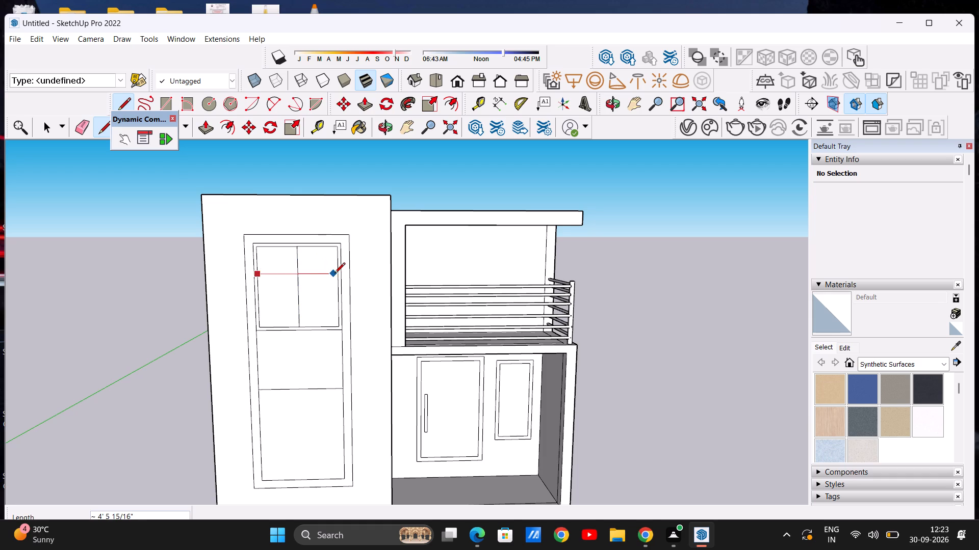
left_click(334, 274)
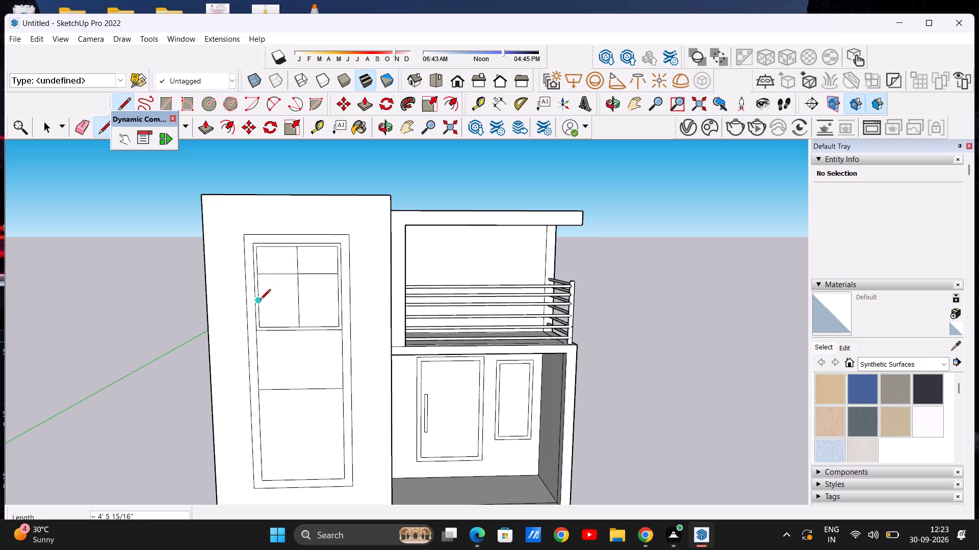
left_click(260, 300)
left_click(337, 305)
key("space")
Offset the outline of the tall window's bottom section inward by about 3".
scroll(290, 300, "down", 10)
scroll(306, 359, "up", 9)
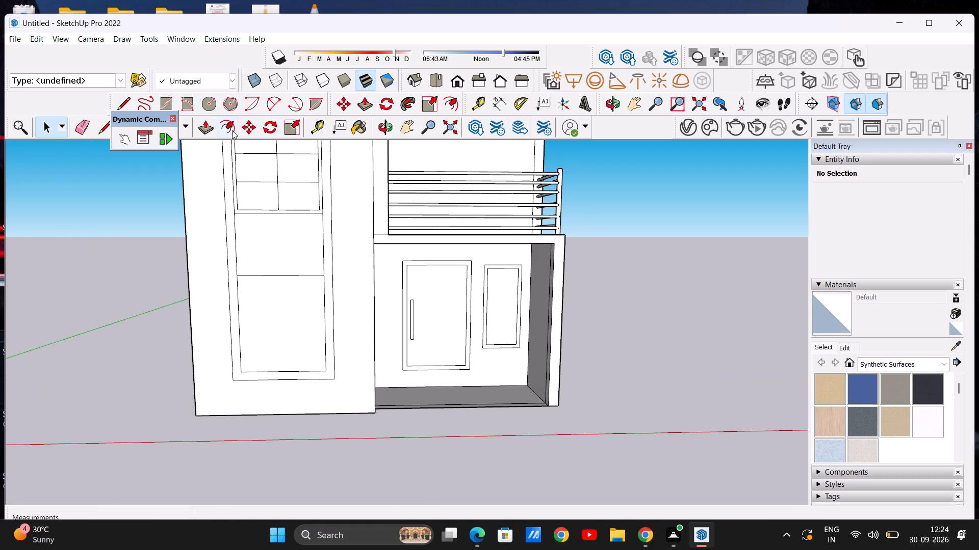
left_click(232, 130)
scroll(298, 318, "up", 5)
left_click(267, 255)
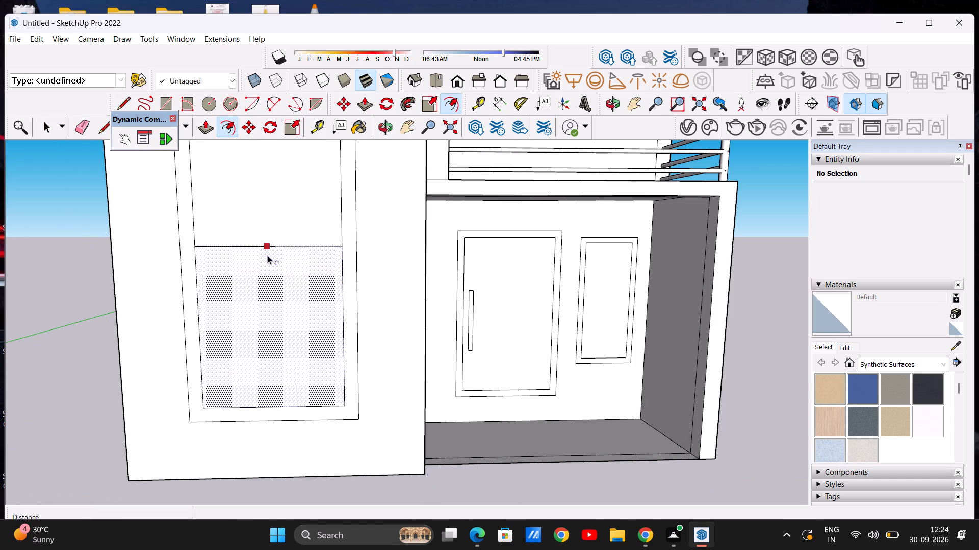
left_click(268, 254)
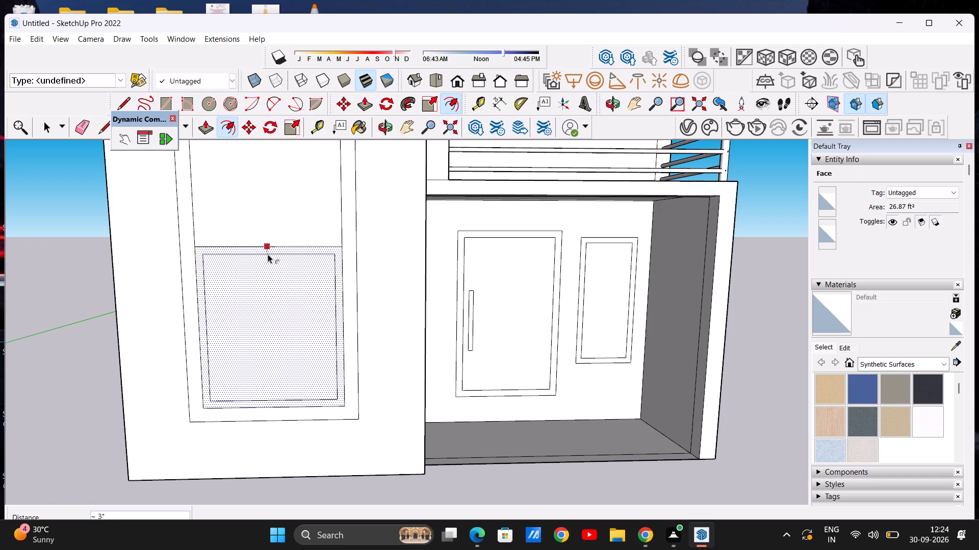
key("space")
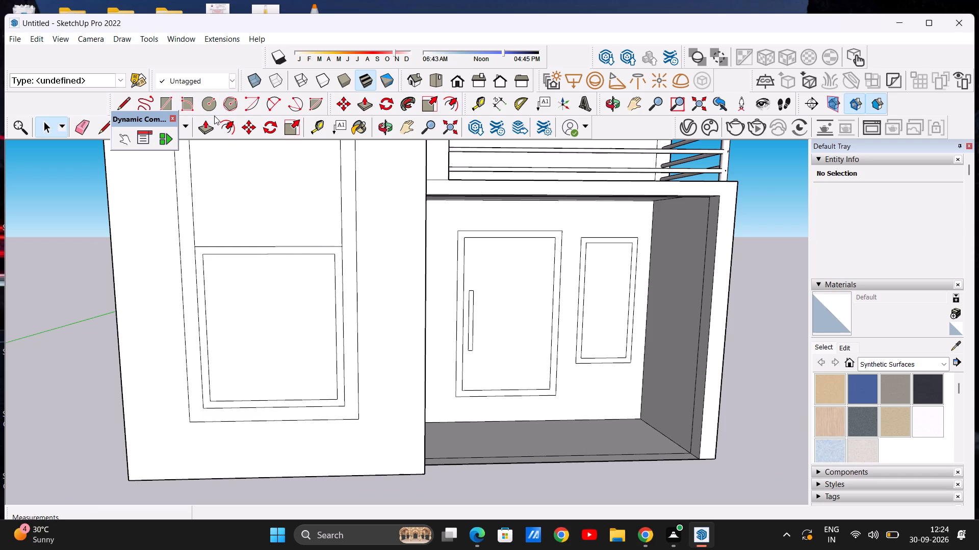
Divide the bottom section's inner rectangle into six panes with one vertical line about 5' long and two horizontal lines about 4' 4" long.
key("l")
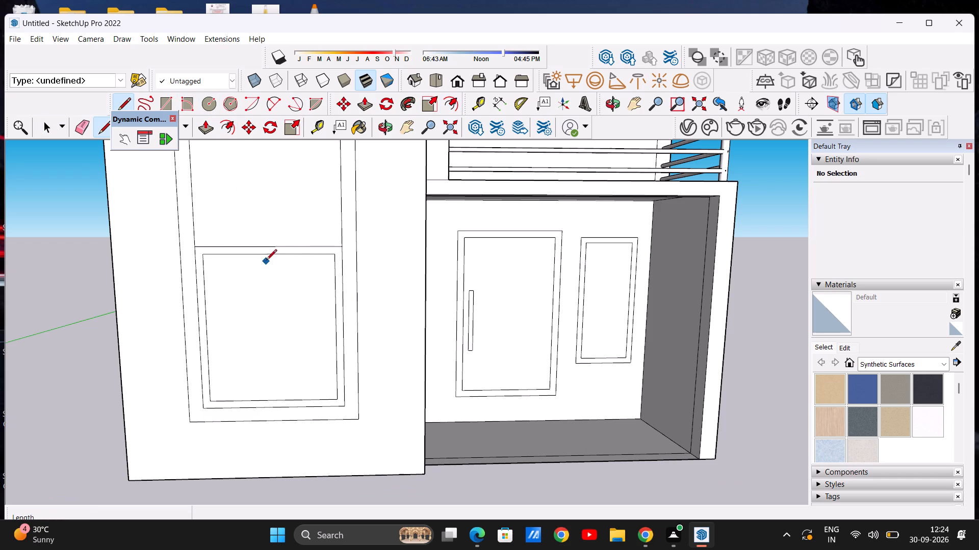
left_click(268, 255)
left_click(273, 400)
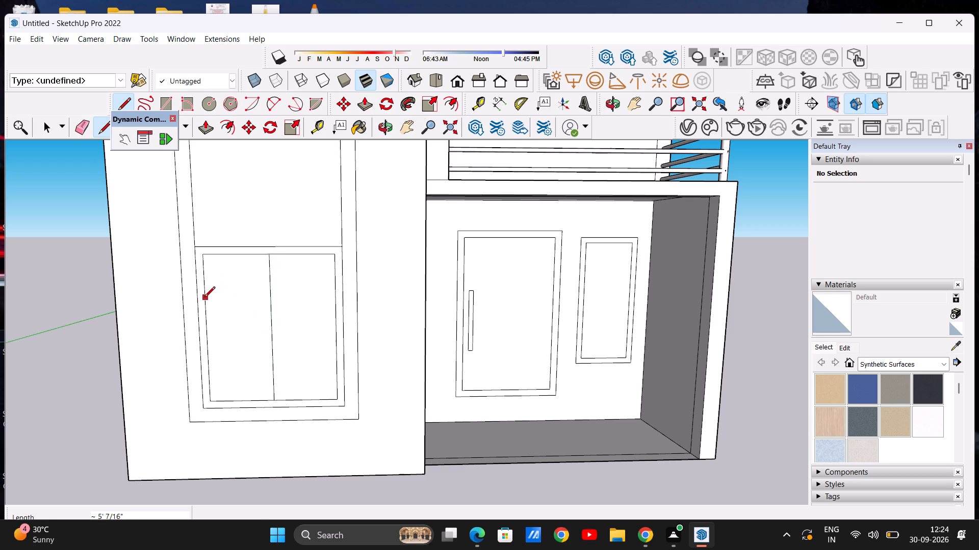
left_click(204, 298)
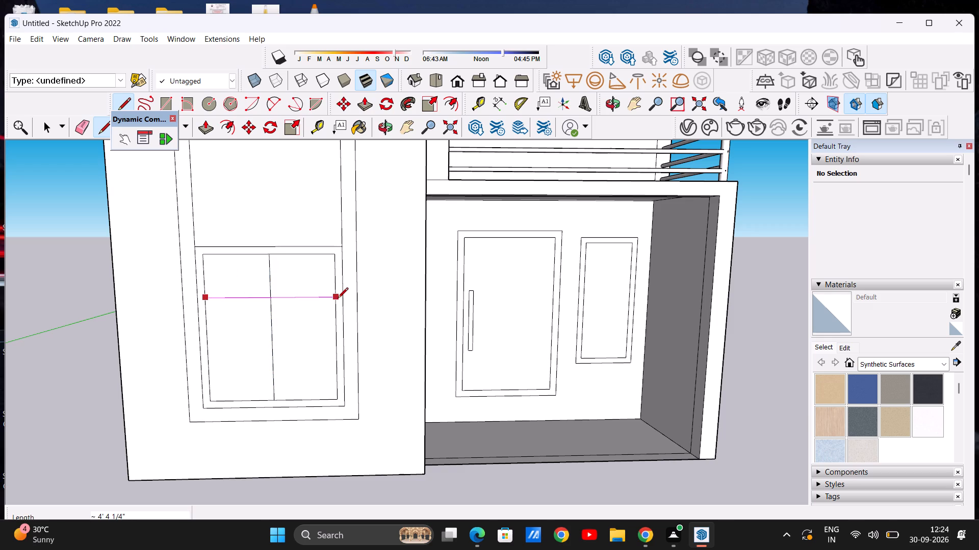
left_click(336, 298)
left_click(204, 352)
left_click(336, 348)
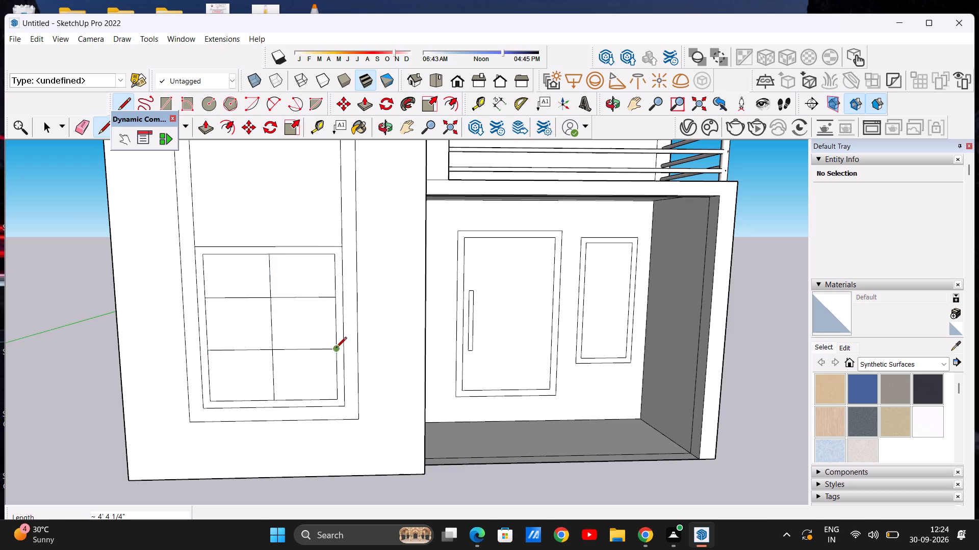
key("space")
Push/Pull the tall window's outer border frame outward from the front wall by about 11".
scroll(318, 357, "down", 14)
scroll(329, 251, "up", 5)
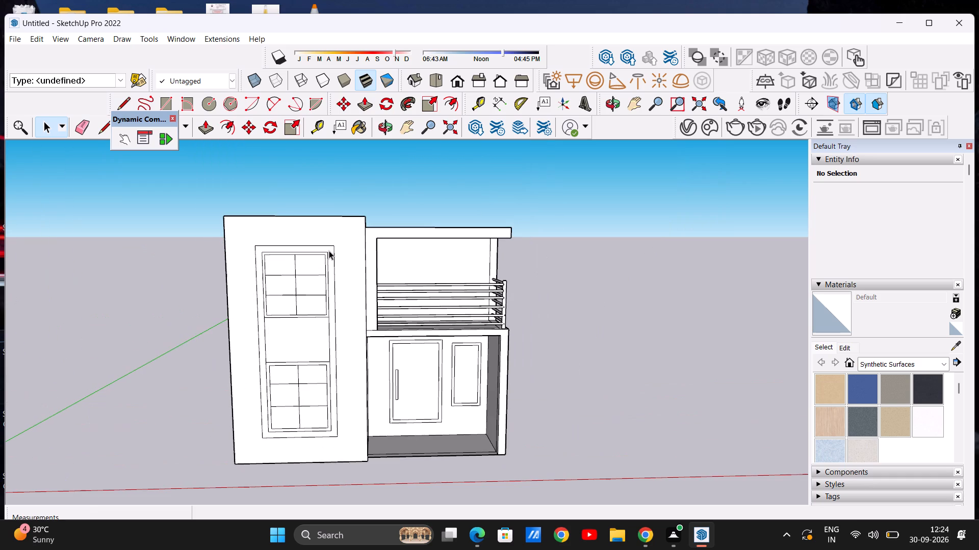
scroll(276, 249, "down", 3)
scroll(308, 294, "up", 4)
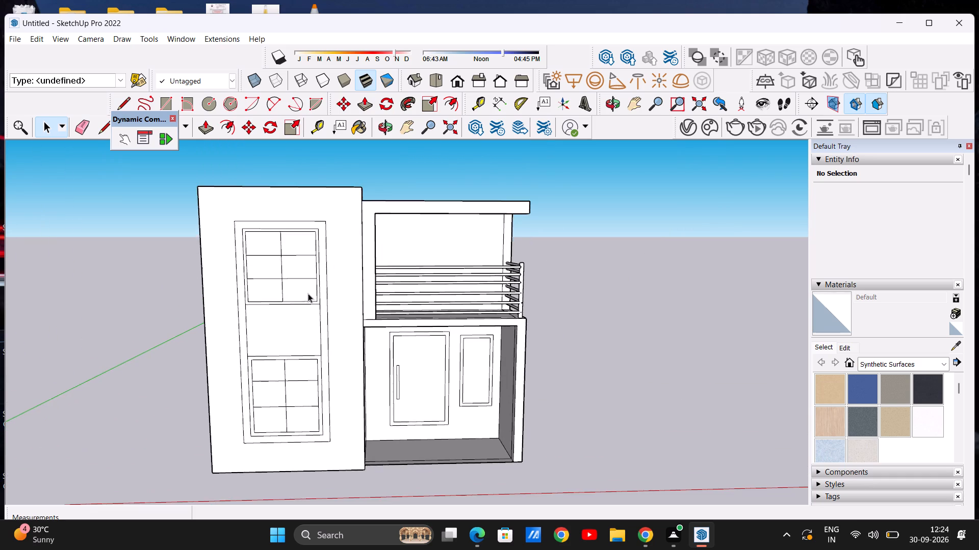
scroll(308, 294, "down", 3)
middle_click_drag(265, 297, 328, 304)
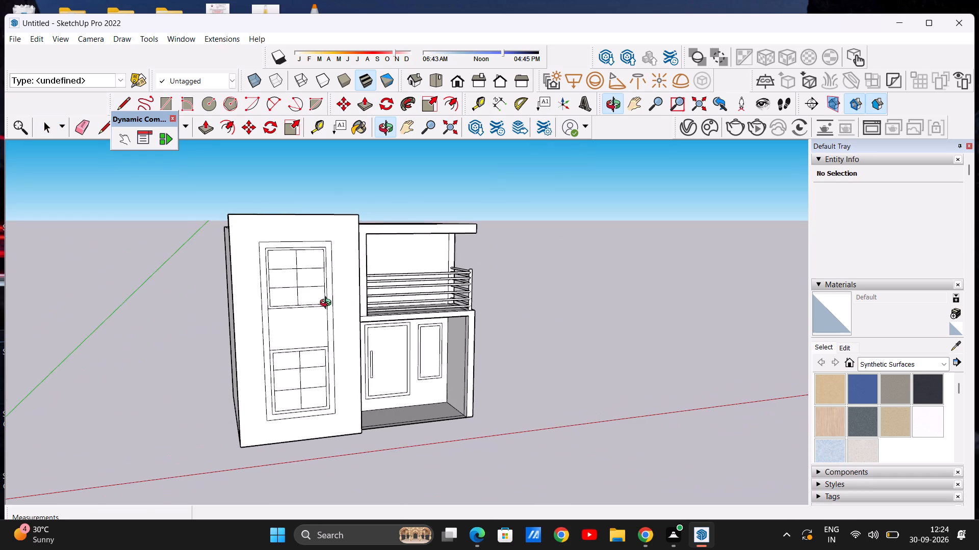
middle_click_drag(328, 304, 352, 300)
scroll(349, 301, "up", 4)
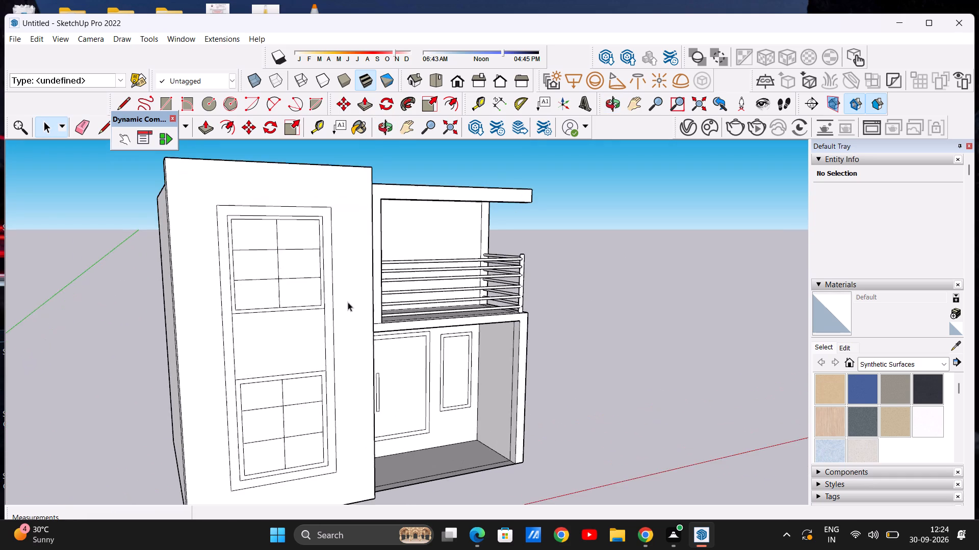
scroll(348, 302, "down", 5)
middle_click_drag(271, 298, 269, 324)
scroll(283, 308, "up", 13)
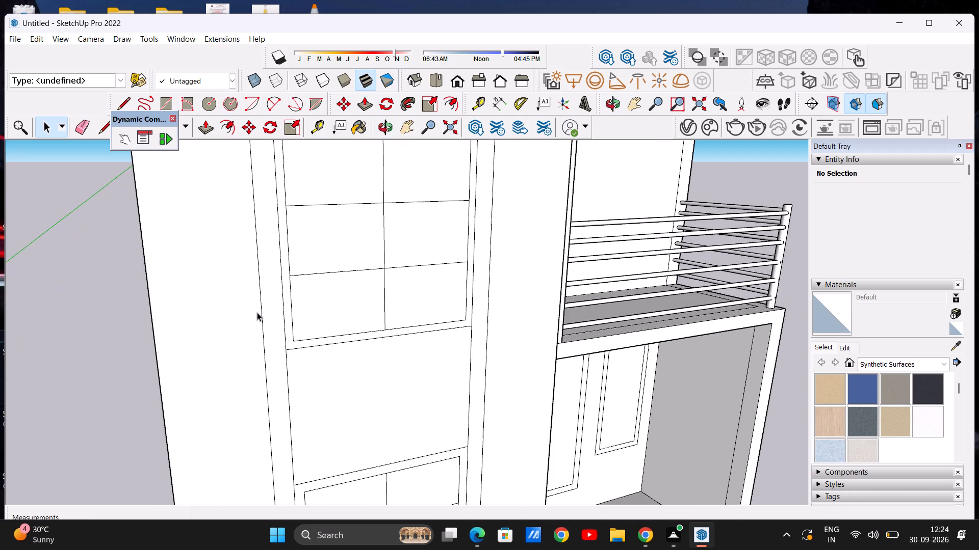
scroll(257, 312, "down", 8)
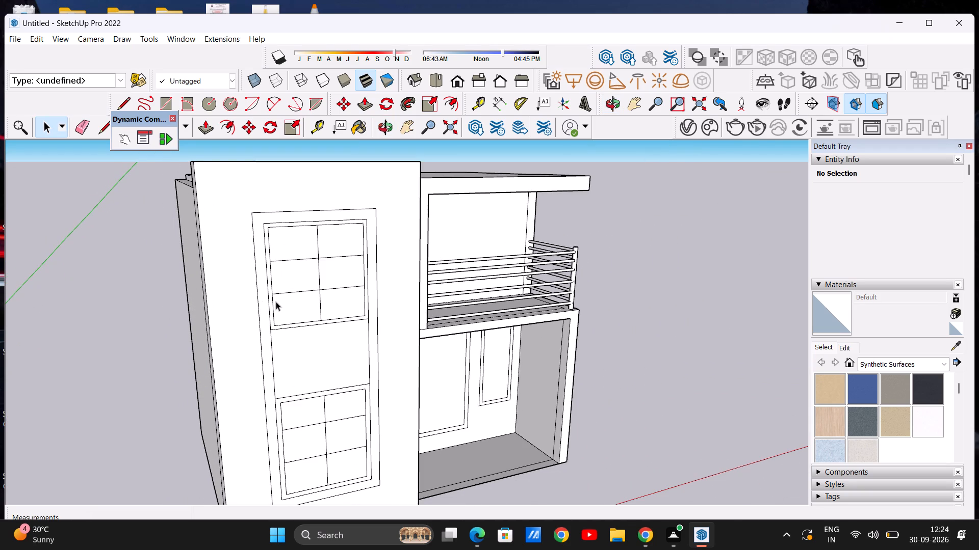
middle_click_drag(302, 311, 348, 289)
scroll(348, 289, "down", 3)
scroll(349, 345, "up", 1)
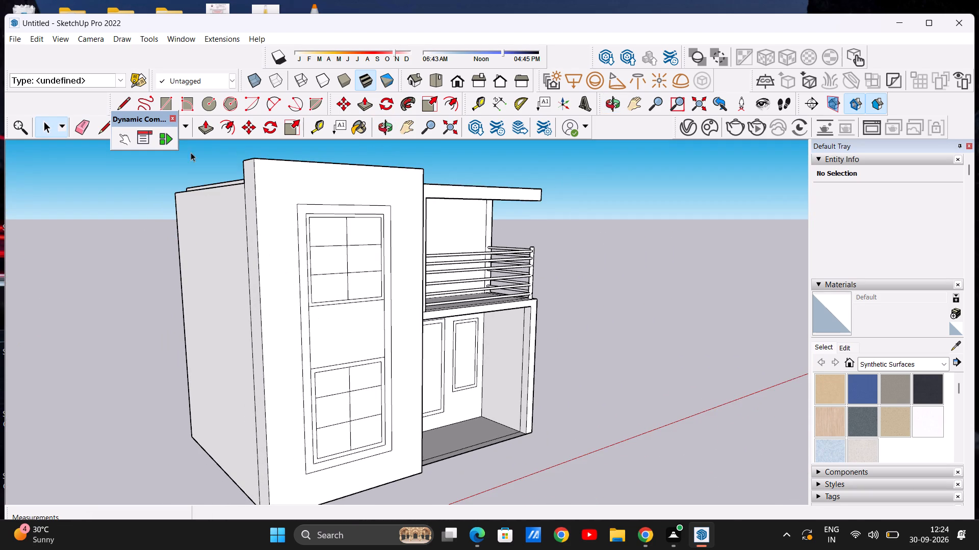
left_click(205, 122)
scroll(303, 278, "up", 5)
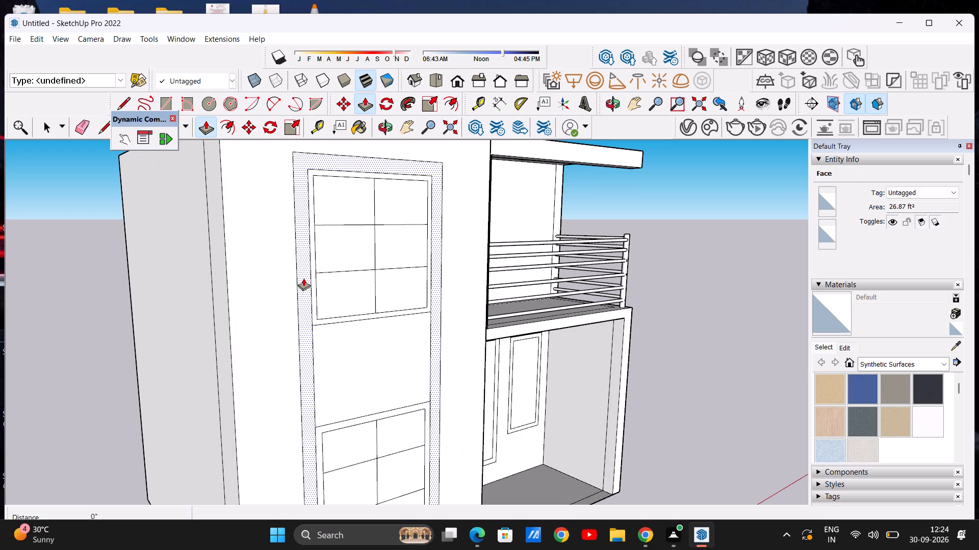
left_click(303, 278)
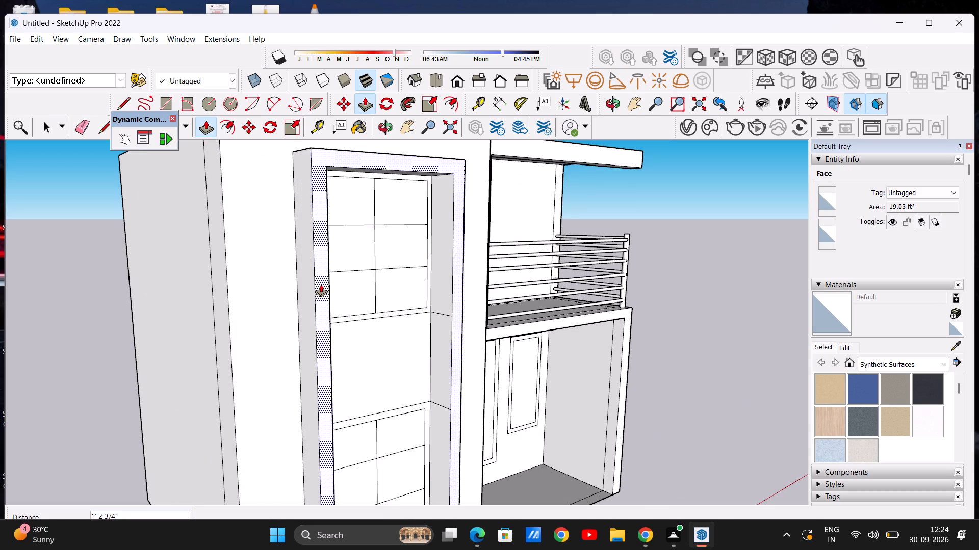
left_click(317, 282)
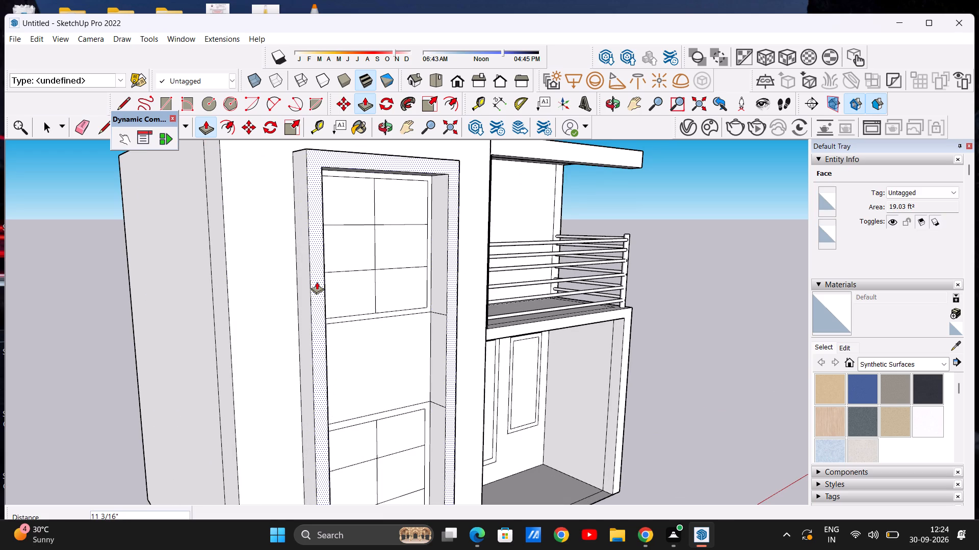
key("space")
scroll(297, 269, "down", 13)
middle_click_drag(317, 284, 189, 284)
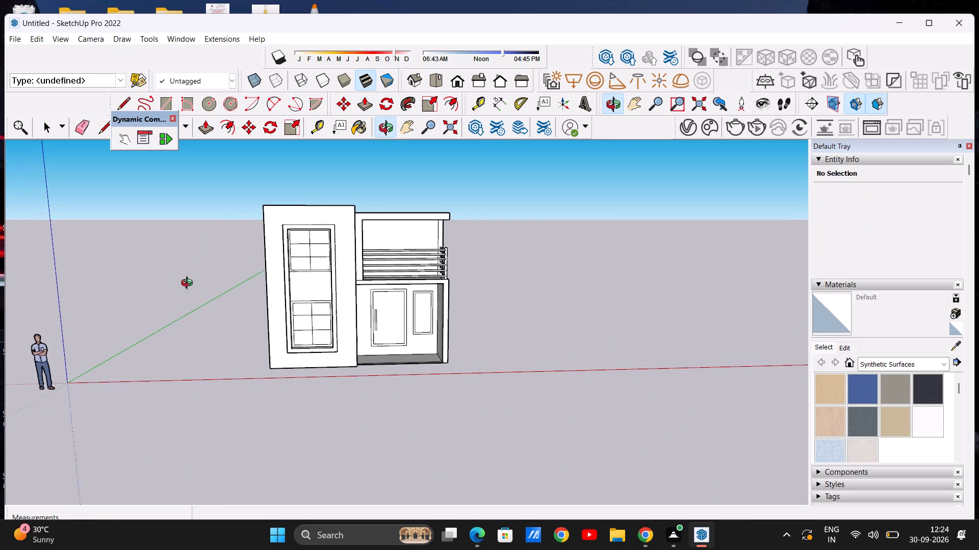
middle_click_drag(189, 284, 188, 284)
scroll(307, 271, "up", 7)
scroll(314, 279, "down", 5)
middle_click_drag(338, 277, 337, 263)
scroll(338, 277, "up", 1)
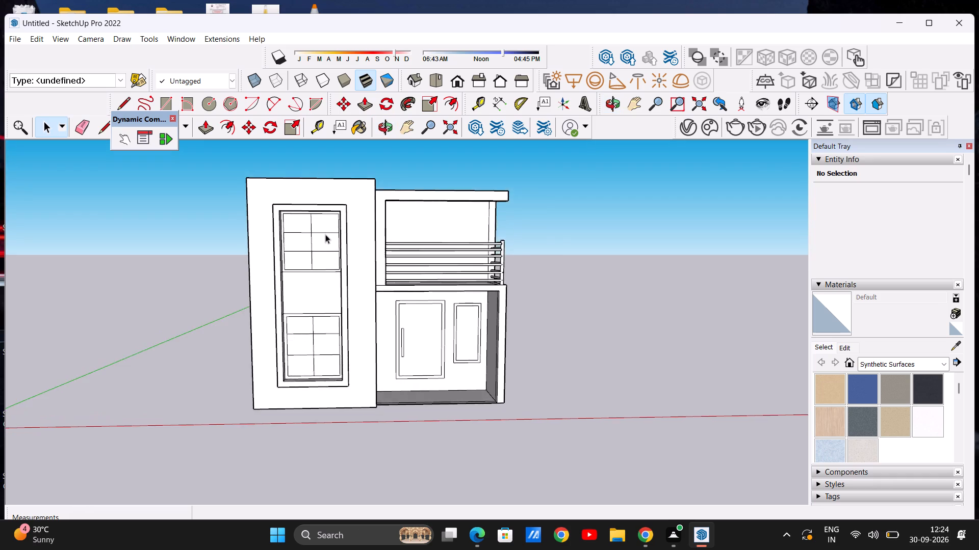
Examine the front facade, checking the tall window's projecting frame and divided panes against the balcony and entrance.
scroll(333, 229, "up", 5)
middle_click_drag(298, 249, 289, 268)
scroll(336, 235, "up", 4)
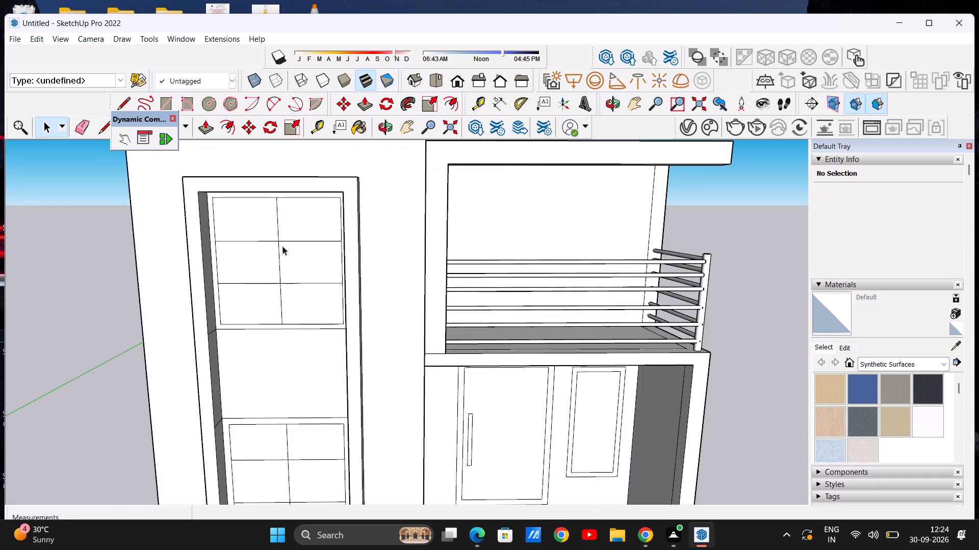
scroll(282, 250, "down", 3)
middle_click_drag(297, 274, 302, 258)
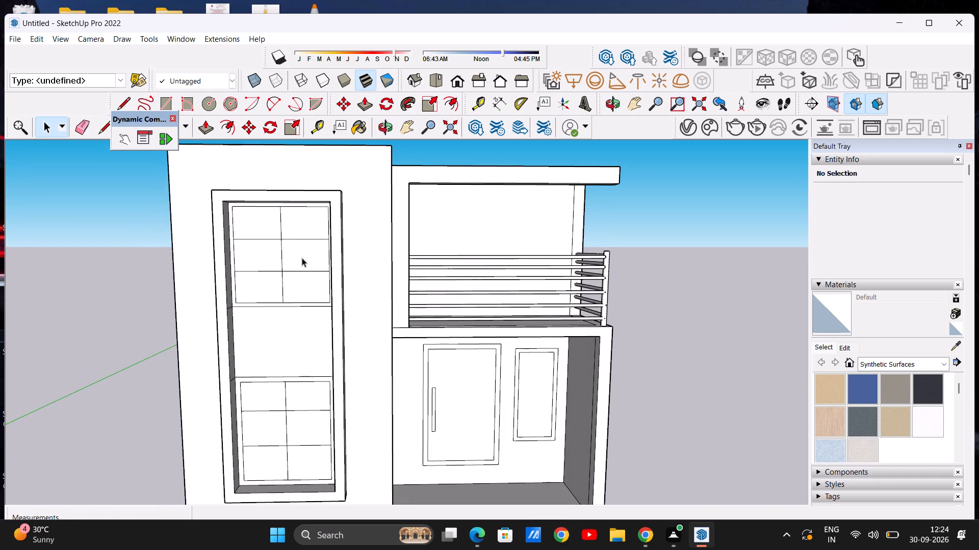
scroll(302, 258, "down", 3)
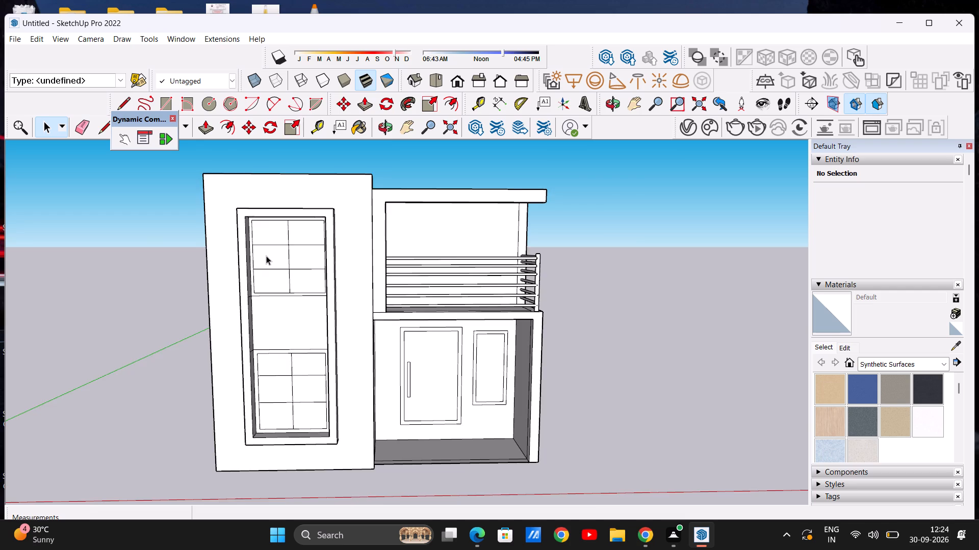
scroll(266, 256, "up", 4)
scroll(271, 258, "down", 2)
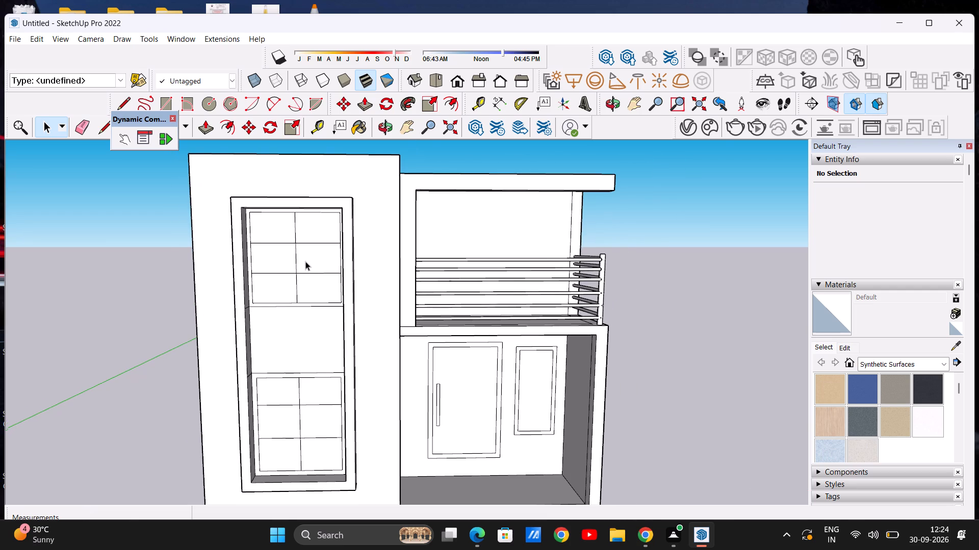
scroll(305, 261, "up", 3)
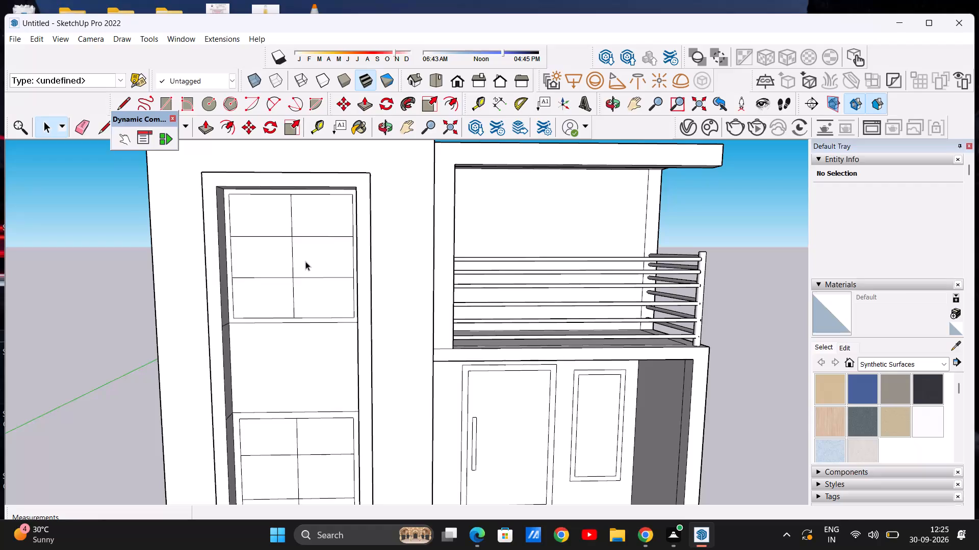
scroll(233, 332, "down", 20)
scroll(233, 332, "down", 10)
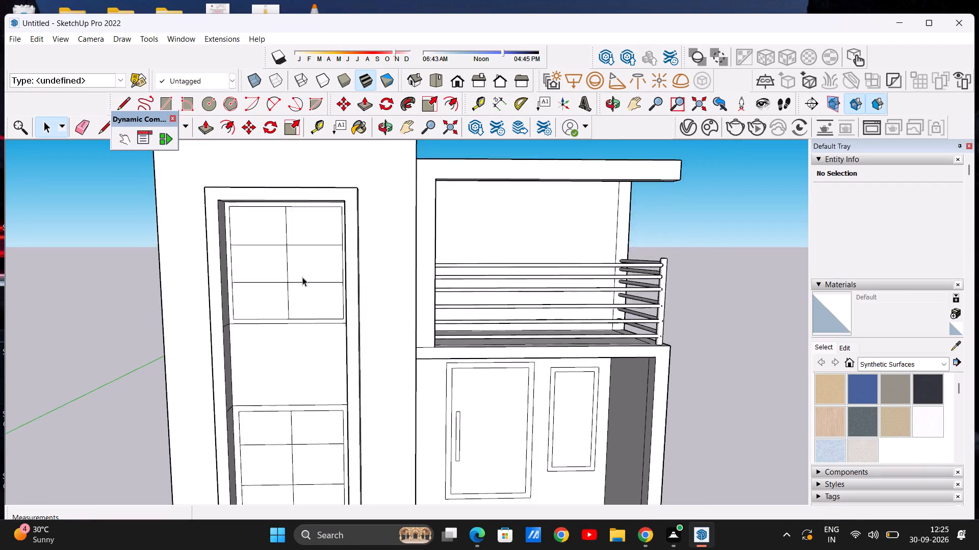
scroll(302, 277, "down", 5)
scroll(320, 324, "up", 8)
scroll(307, 311, "down", 6)
middle_click_drag(274, 315, 310, 325)
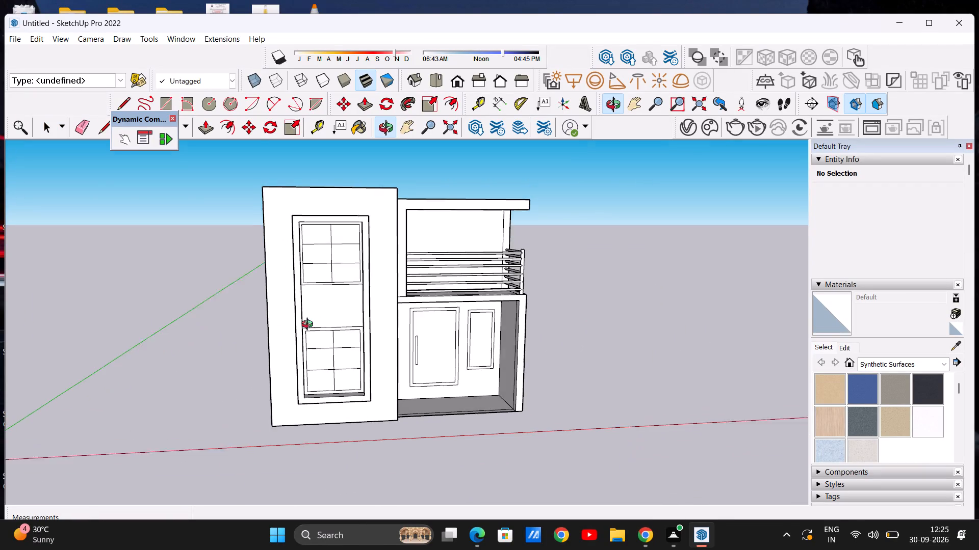
middle_click_drag(310, 325, 311, 326)
scroll(353, 255, "up", 7)
scroll(303, 235, "down", 5)
middle_click_drag(302, 237, 261, 257)
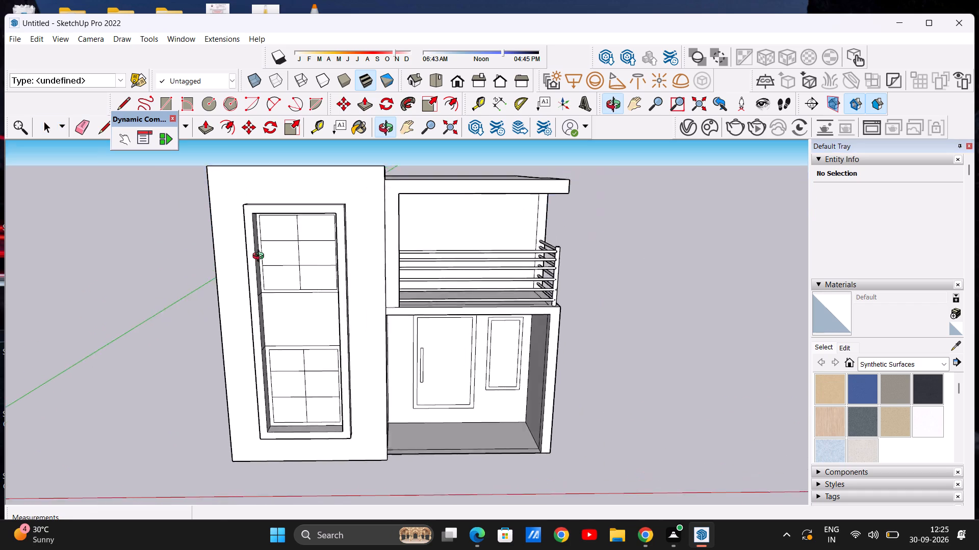
middle_click_drag(261, 257, 278, 223)
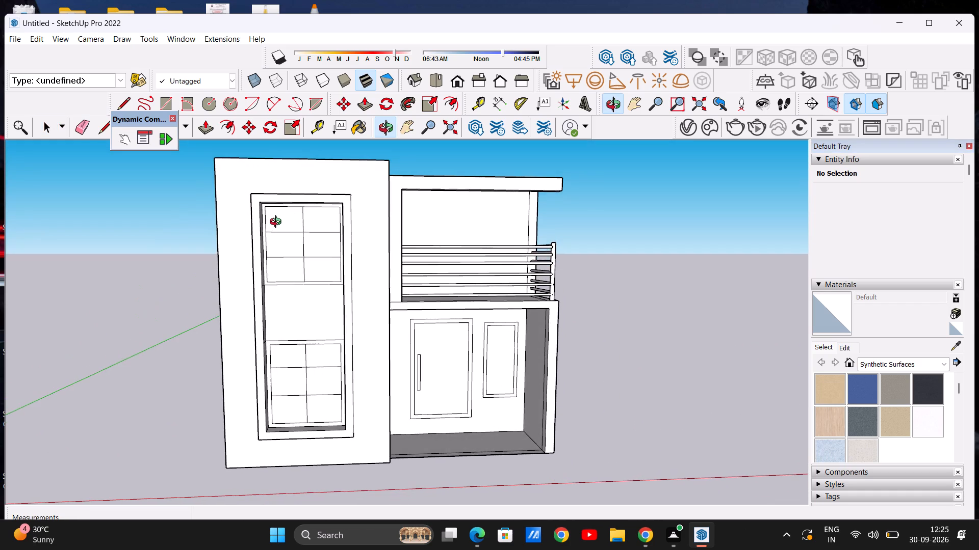
middle_click_drag(278, 223, 296, 229)
scroll(282, 237, "down", 4)
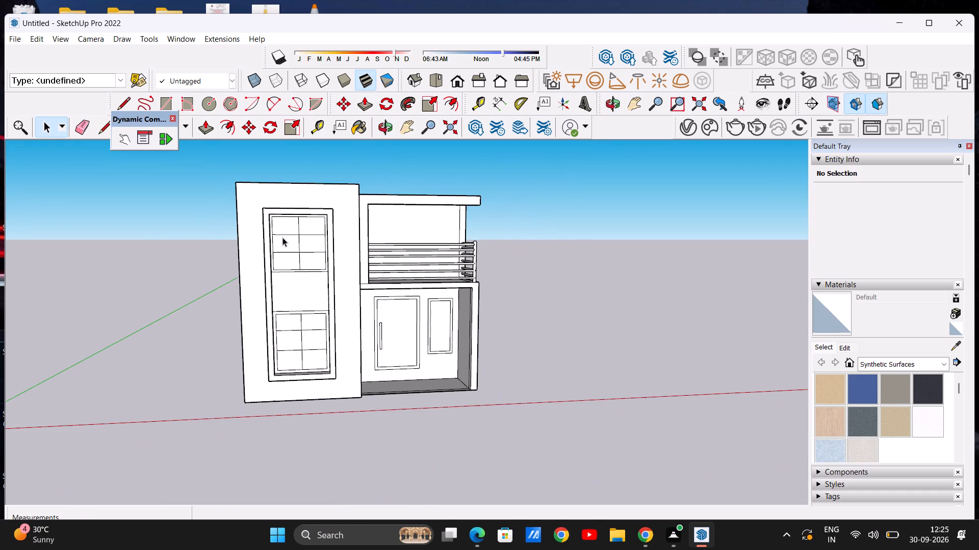
scroll(297, 239, "up", 7)
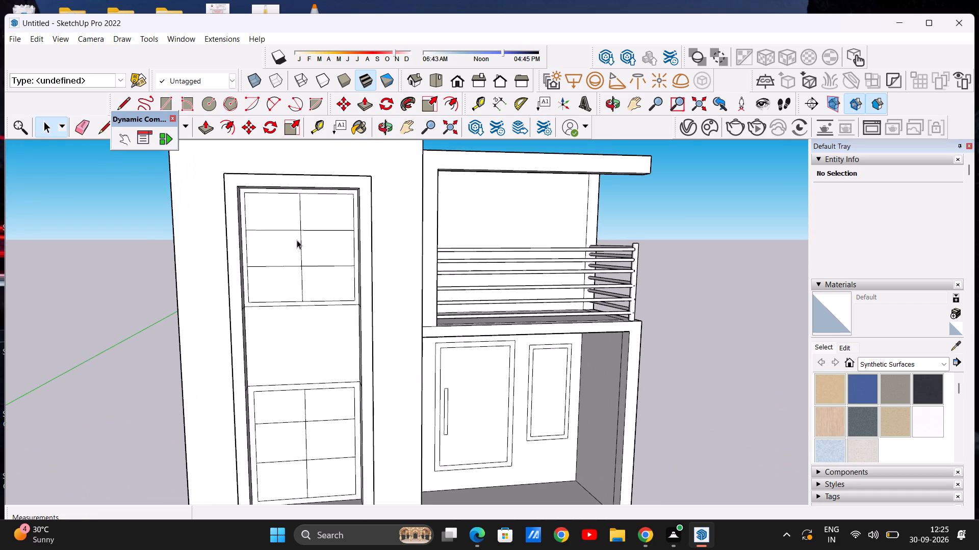
scroll(259, 233, "down", 9)
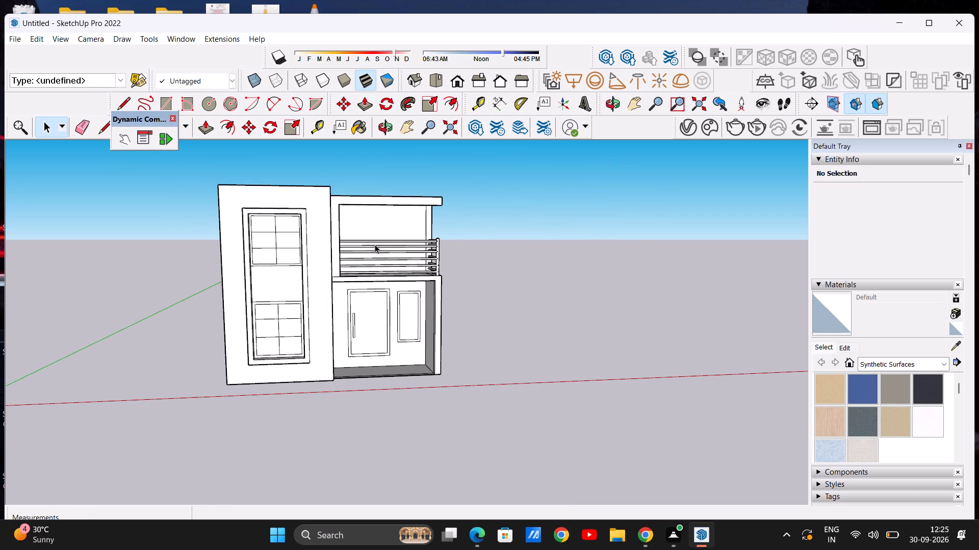
scroll(276, 245, "down", 3)
scroll(498, 251, "up", 3)
scroll(160, 285, "up", 2)
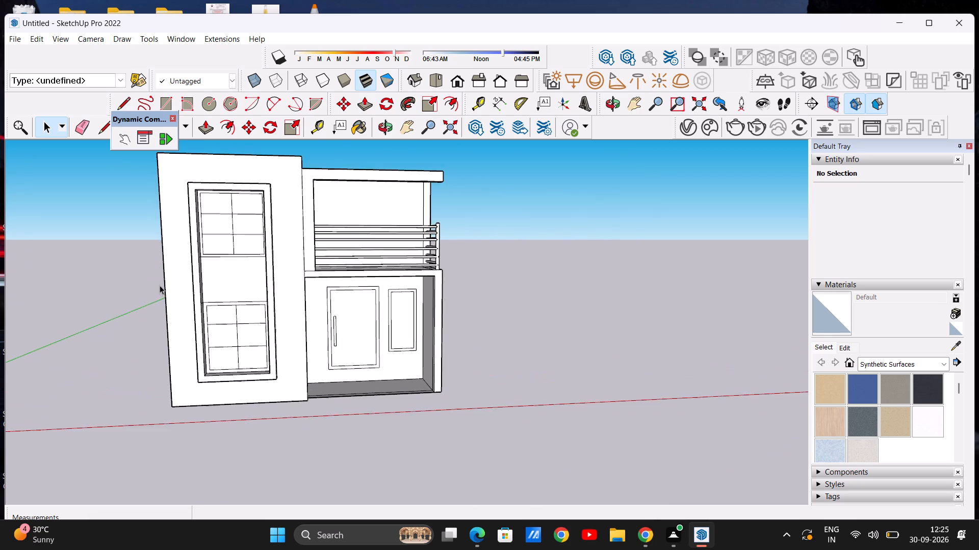
scroll(160, 285, "up", 2)
scroll(170, 288, "down", 4)
middle_click_drag(346, 302, 319, 304)
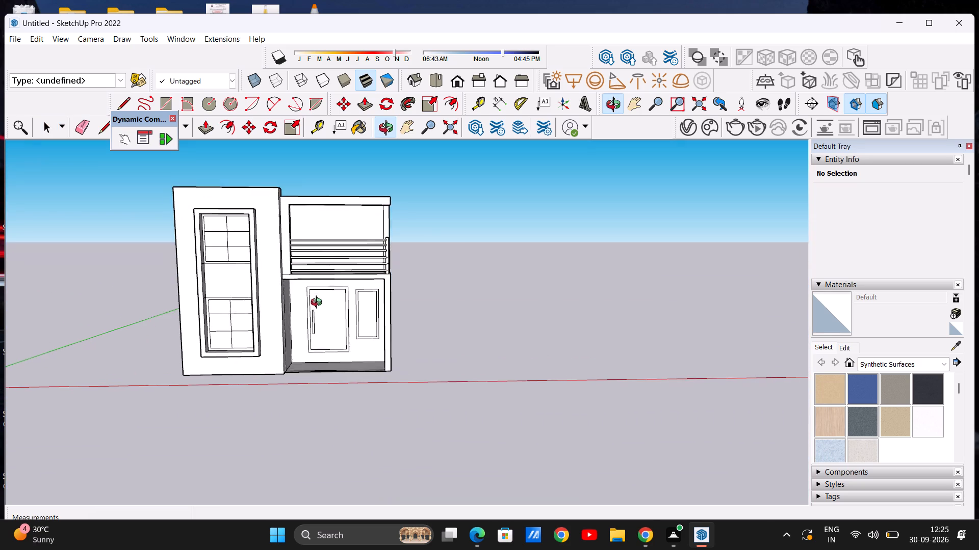
middle_click_drag(319, 304, 318, 305)
middle_click(315, 308)
scroll(322, 304, "down", 4)
Push/Pull the roof slab's recessed edge on the tall window side outward about 7 9/16", flush with the side wall.
middle_click_drag(121, 278, 237, 295)
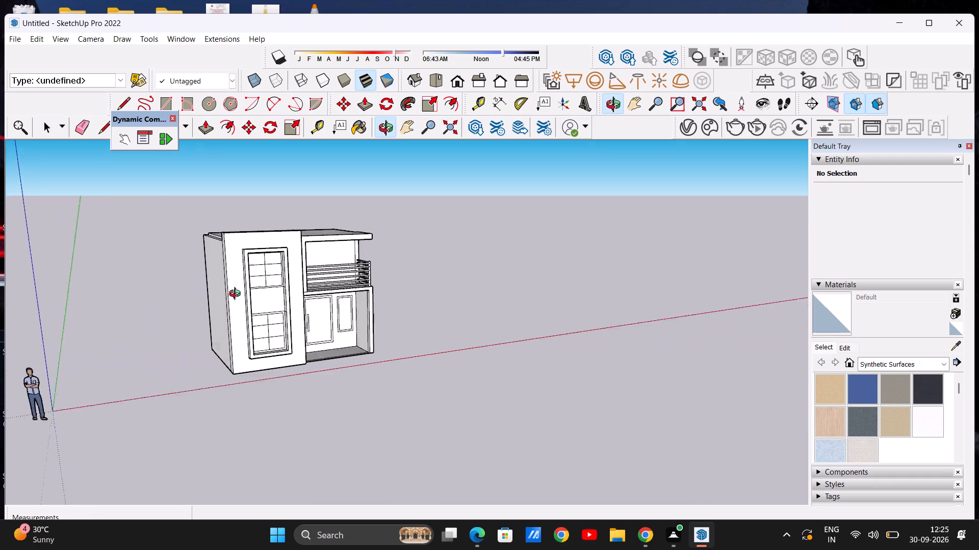
middle_click_drag(237, 295, 474, 325)
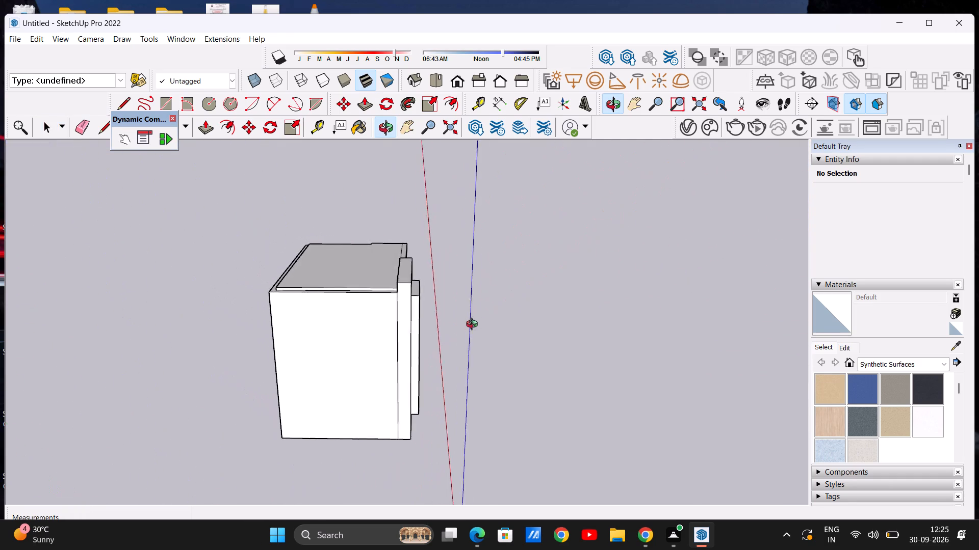
middle_click_drag(474, 325, 514, 344)
scroll(407, 320, "up", 3)
middle_click_drag(403, 321, 385, 365)
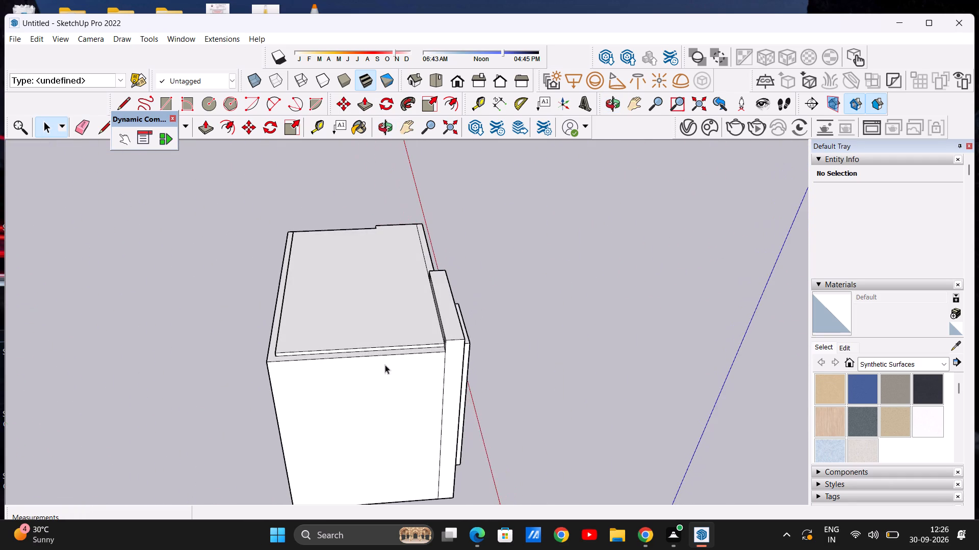
scroll(408, 361, "up", 12)
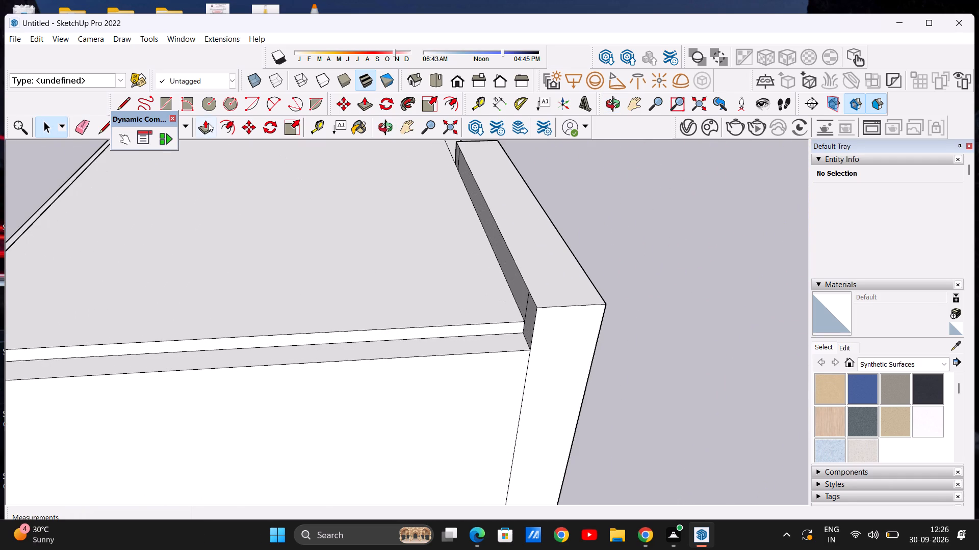
left_click(208, 123)
scroll(500, 360, "up", 10)
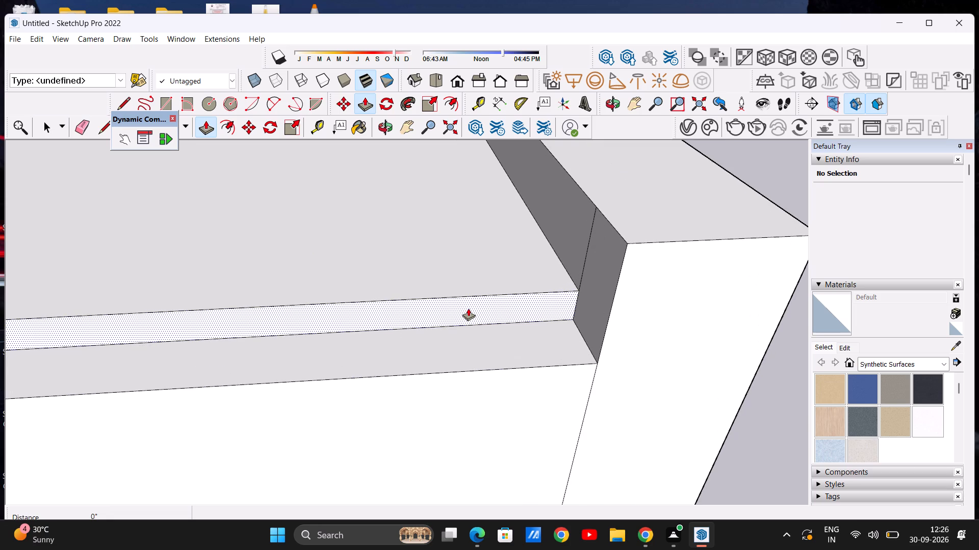
left_click(468, 308)
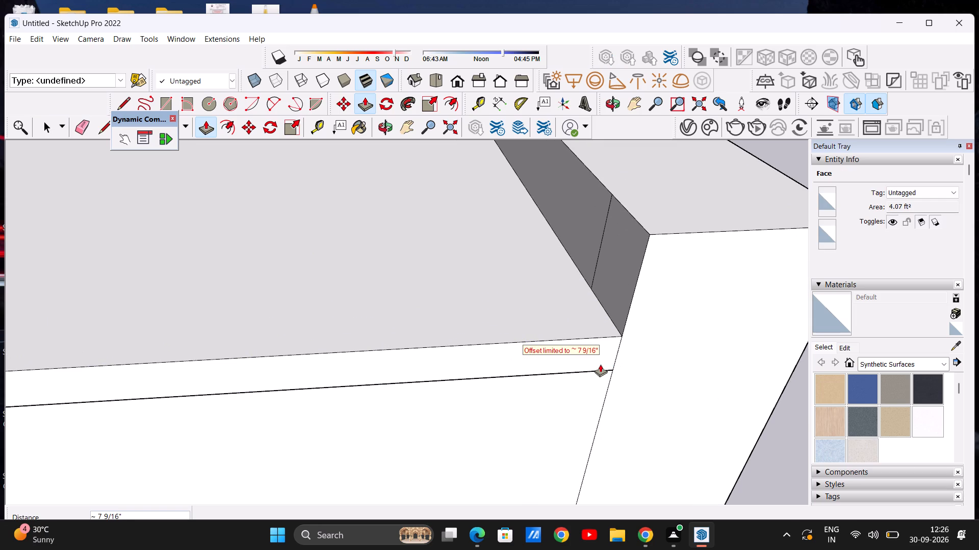
left_click(600, 364)
scroll(620, 312, "down", 20)
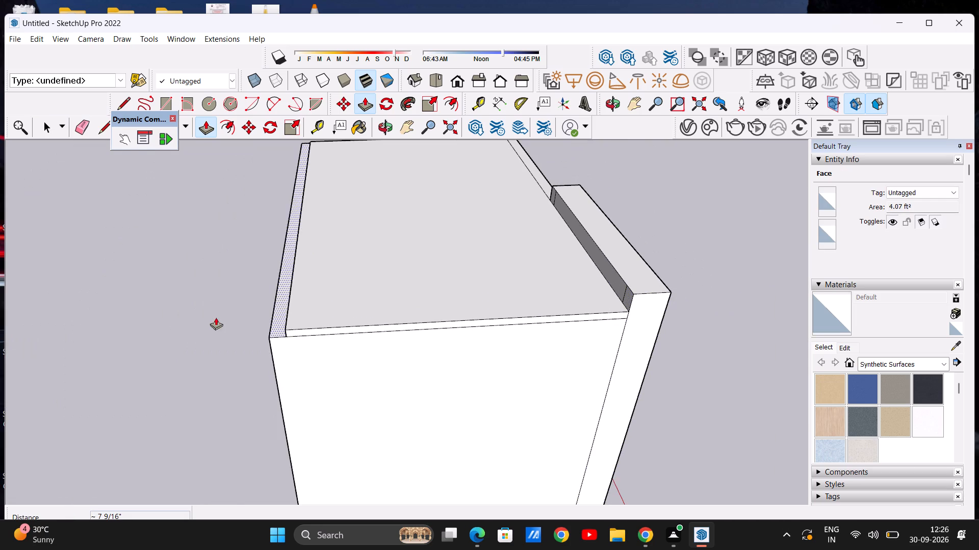
Push/Pull the roof slab's recessed rear edge outward about 7 9/16" to the back wall's outer corner.
middle_click_drag(218, 316, 310, 256)
scroll(395, 198, "up", 13)
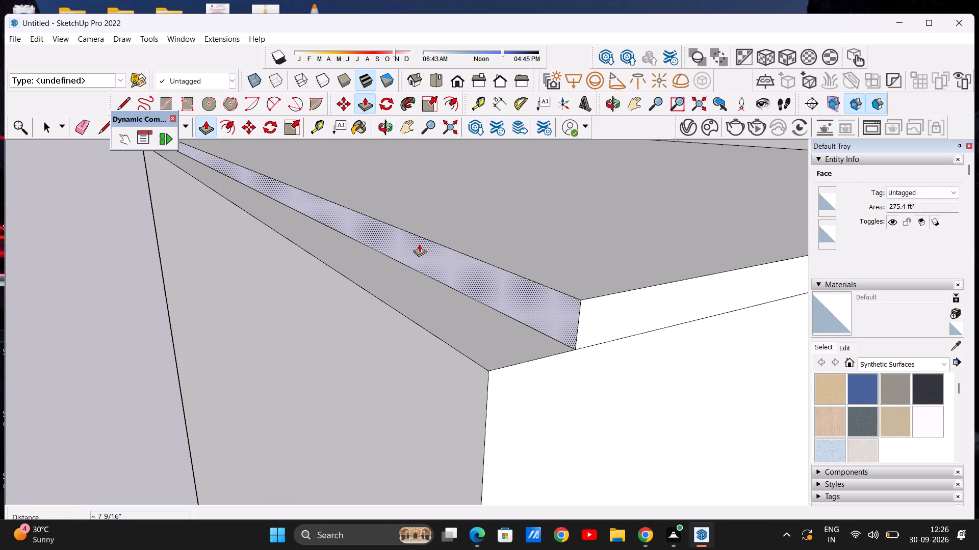
left_click(549, 298)
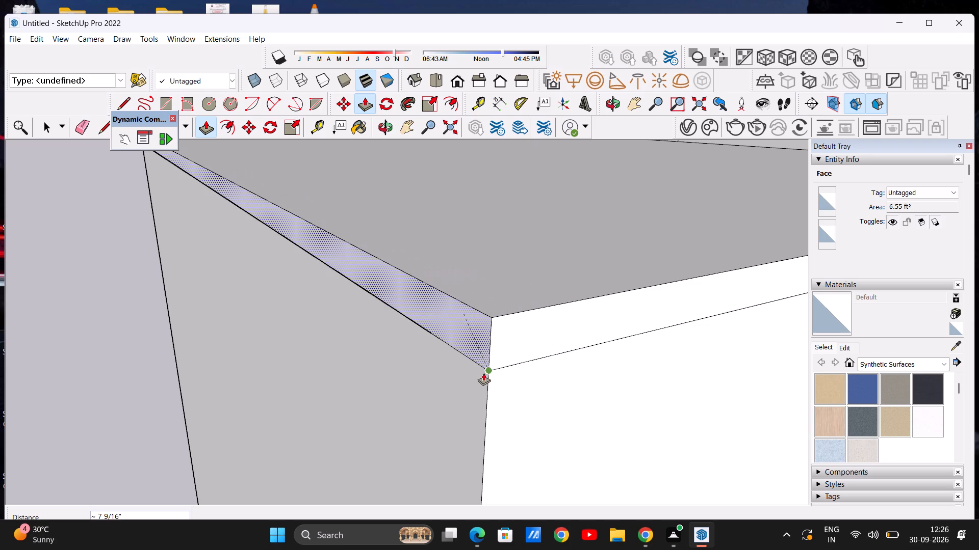
left_click(485, 368)
scroll(459, 303, "down", 10)
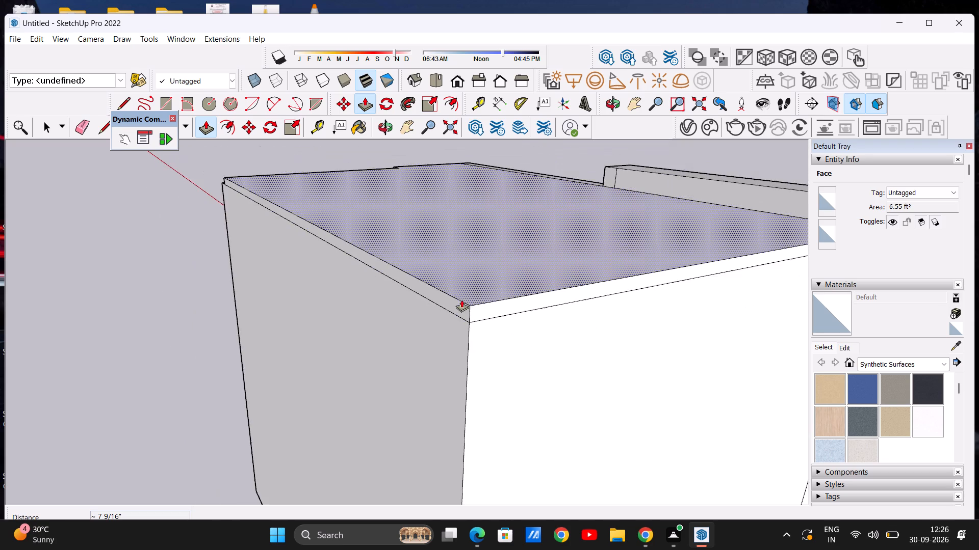
Push/Pull the roof slab's recessed edge on the balcony side outward about 7 9/16", flush with that side wall.
scroll(461, 299, "down", 13)
middle_click_drag(289, 255, 524, 286)
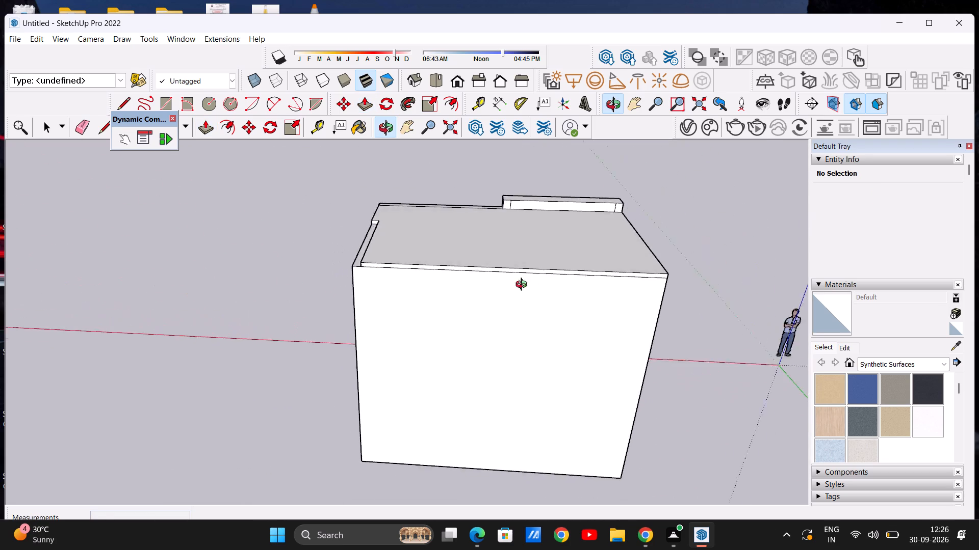
middle_click_drag(524, 286, 571, 287)
scroll(364, 244, "up", 6)
middle_click_drag(364, 249, 389, 233)
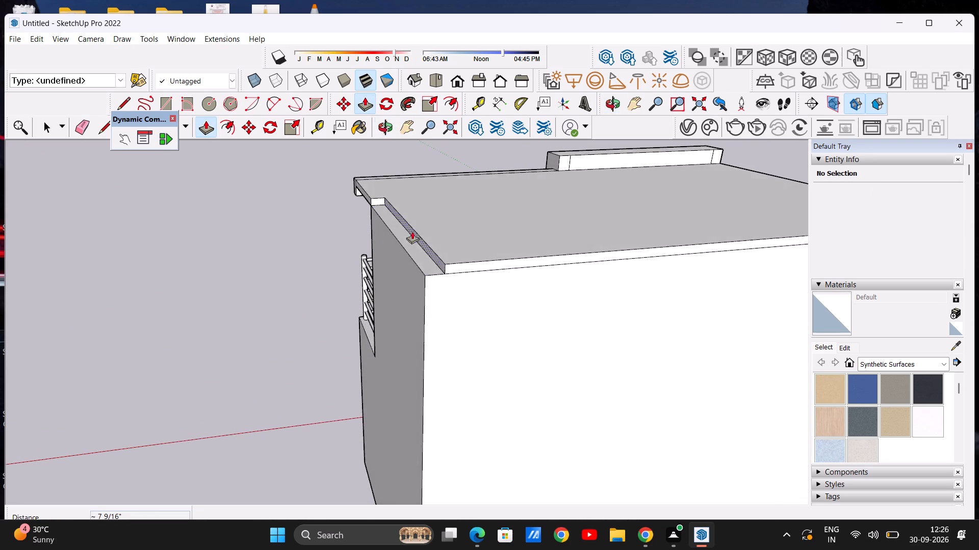
scroll(423, 235, "up", 13)
left_click(420, 255)
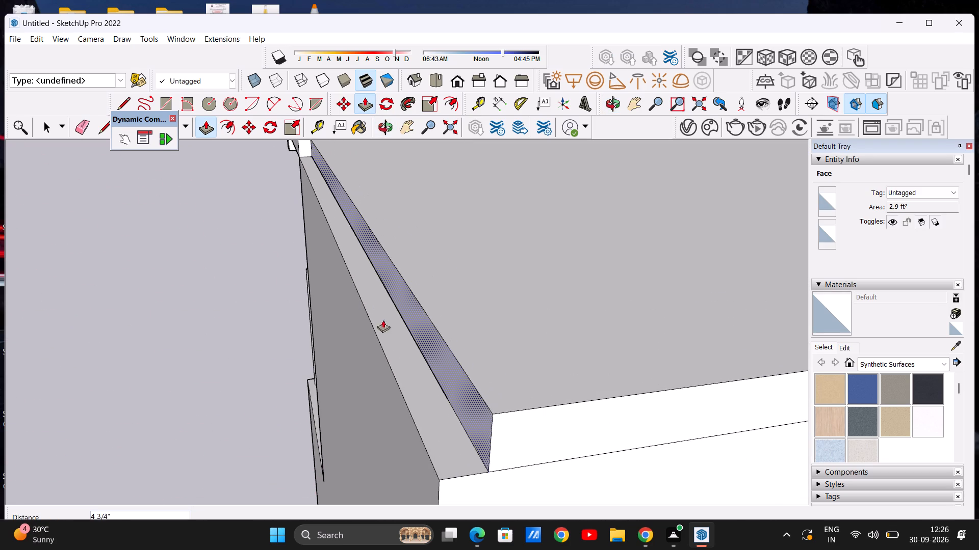
left_click(440, 479)
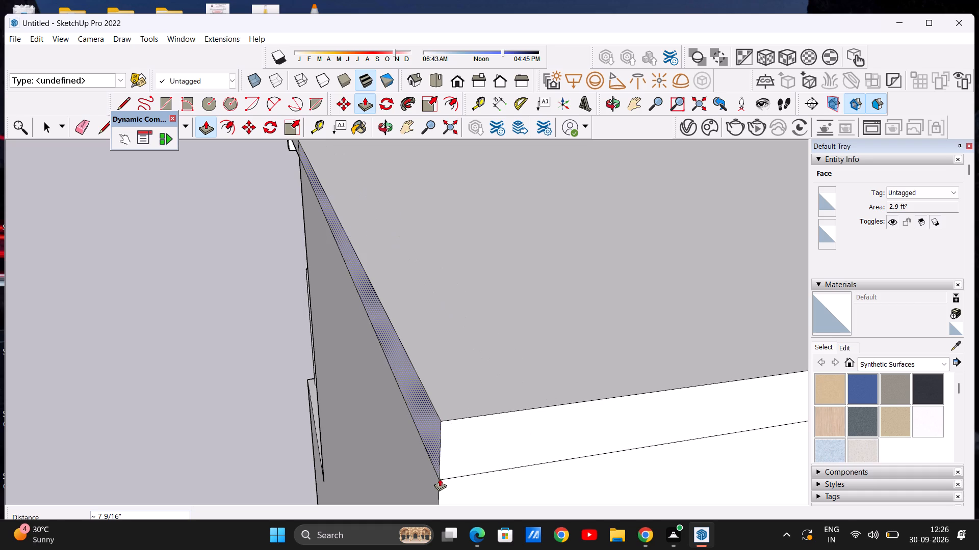
key("space")
scroll(386, 240, "down", 20)
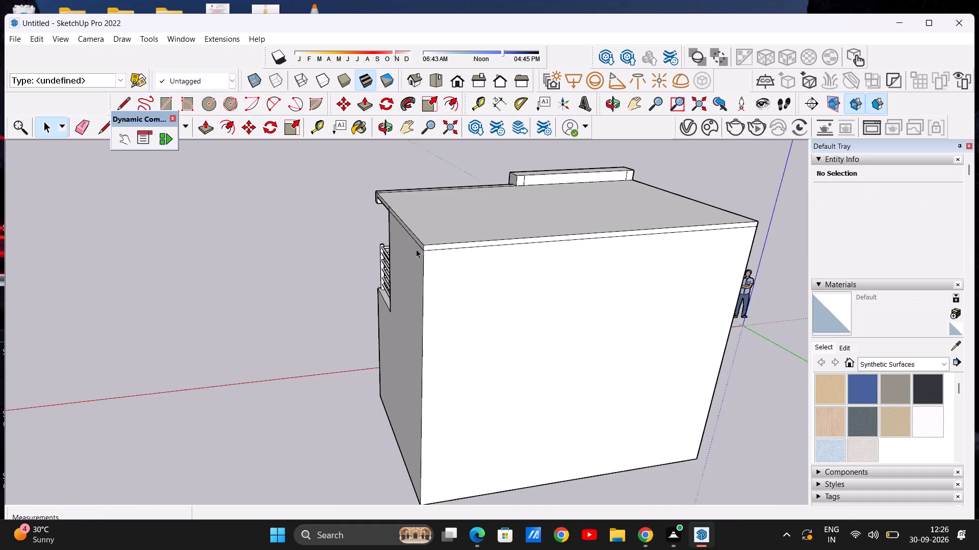
Review the whole house from the balcony-side corner, then in the standard right and front views.
middle_click_drag(338, 265, 607, 236)
middle_click_drag(308, 243, 587, 237)
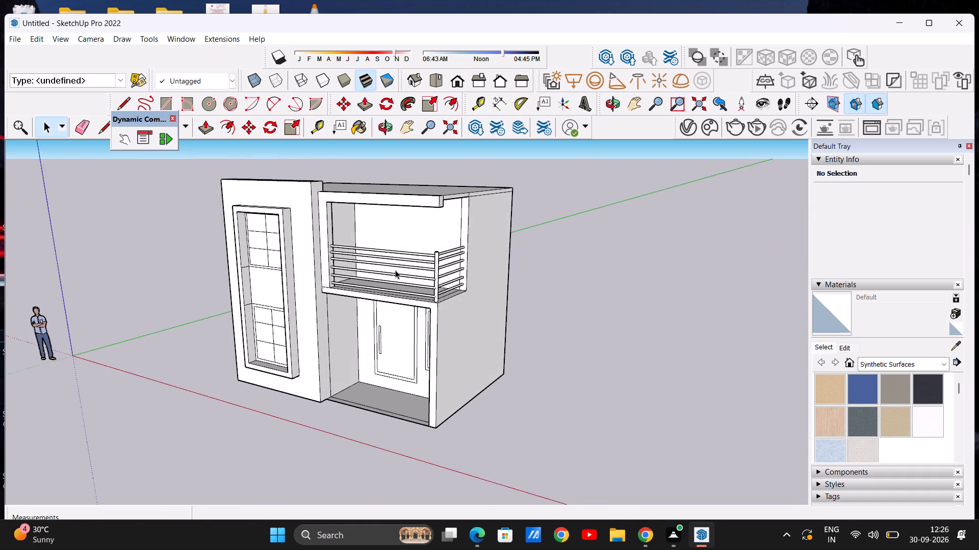
middle_click_drag(368, 273, 465, 269)
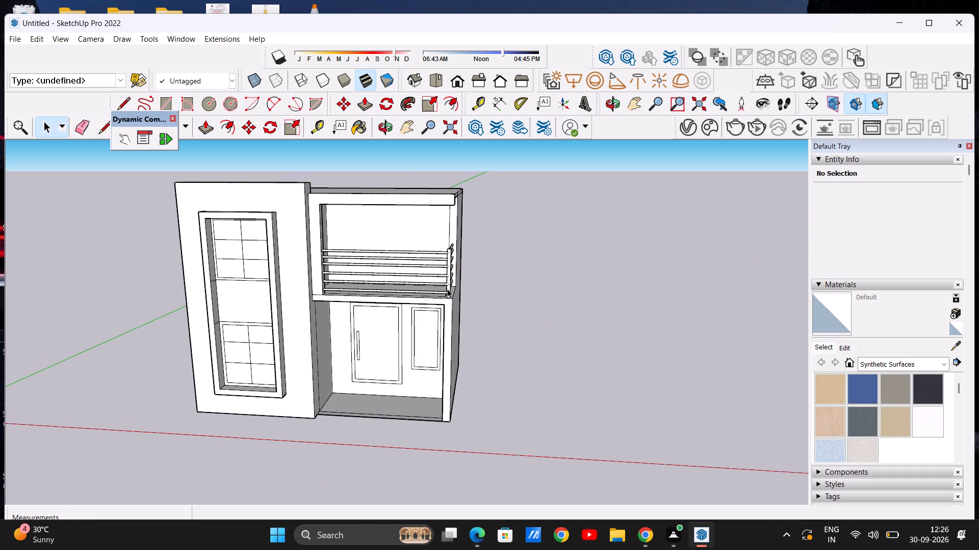
left_click(474, 79)
scroll(365, 222, "down", 1)
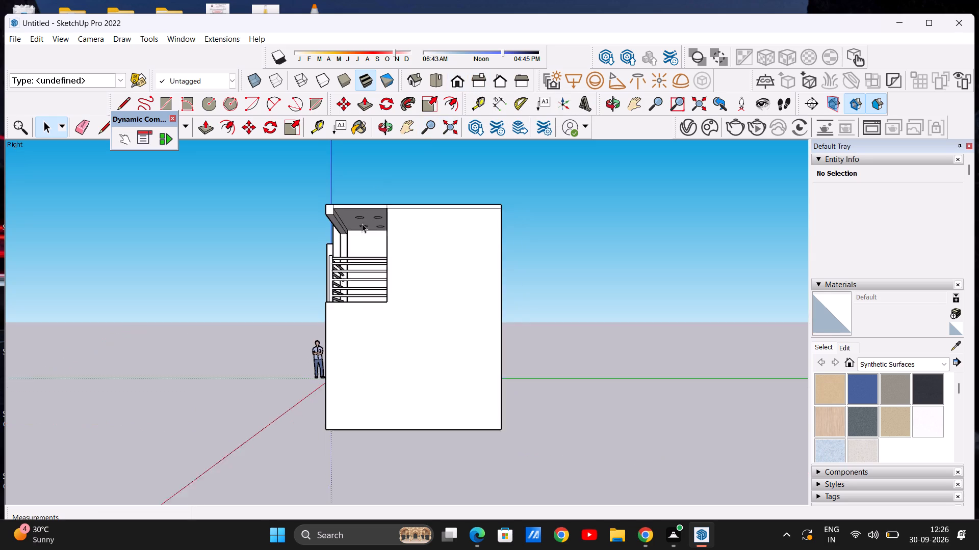
scroll(362, 224, "down", 2)
left_click(452, 83)
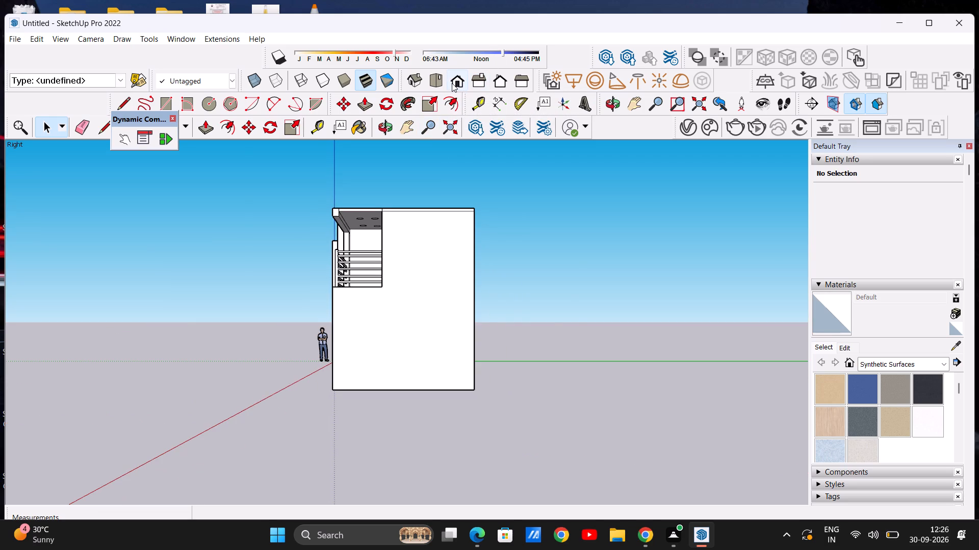
scroll(612, 306, "up", 7)
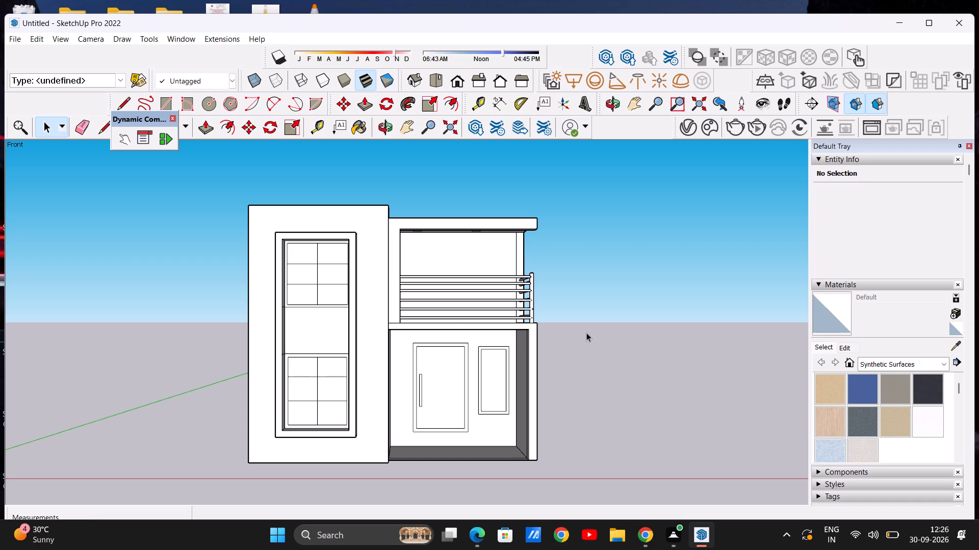
scroll(307, 330, "down", 13)
Examine the front facade's proportions, comparing the tall window bay with the balcony and entrance side.
scroll(304, 350, "down", 12)
scroll(397, 324, "up", 6)
scroll(341, 336, "up", 5)
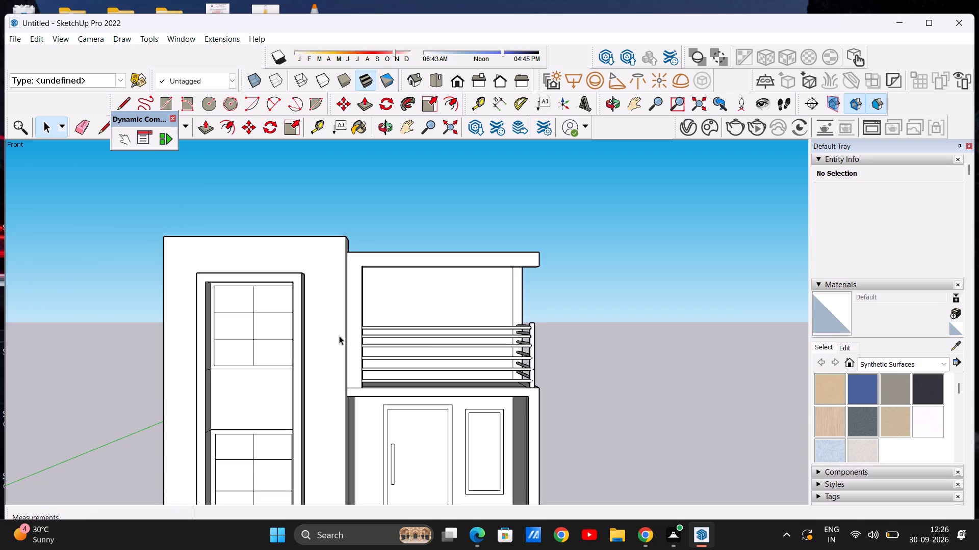
scroll(319, 328, "down", 9)
scroll(284, 340, "up", 4)
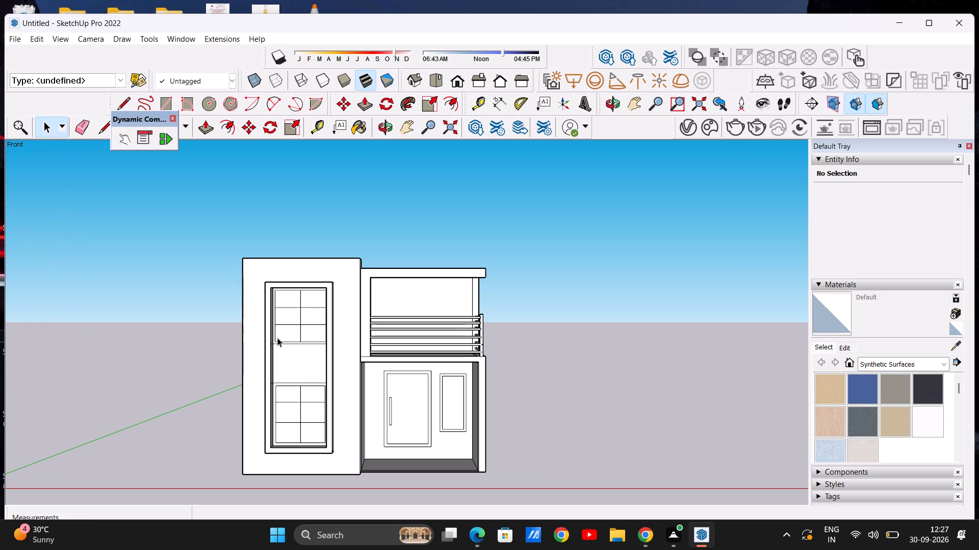
scroll(277, 338, "up", 1)
scroll(227, 340, "down", 13)
scroll(269, 340, "up", 8)
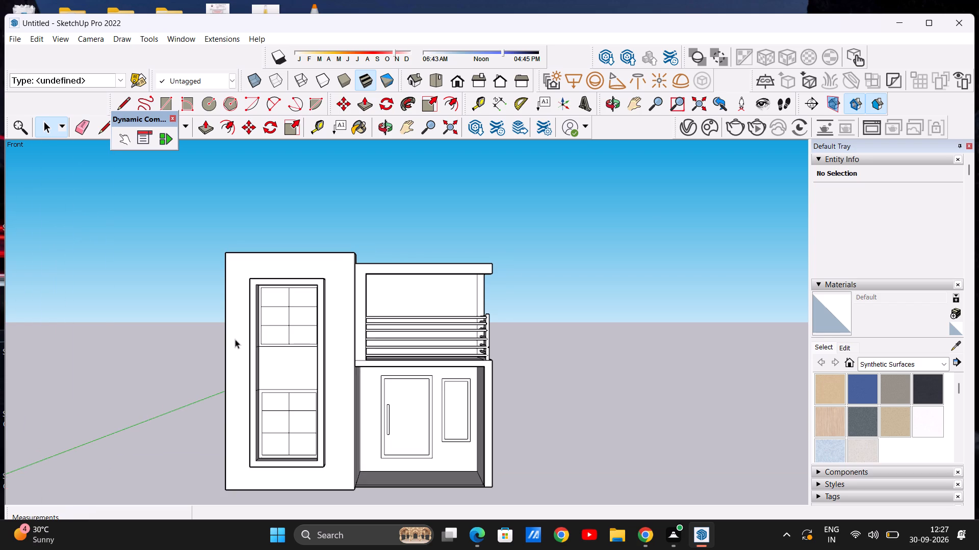
scroll(242, 340, "up", 5)
scroll(213, 332, "down", 9)
middle_click_drag(205, 342, 273, 363)
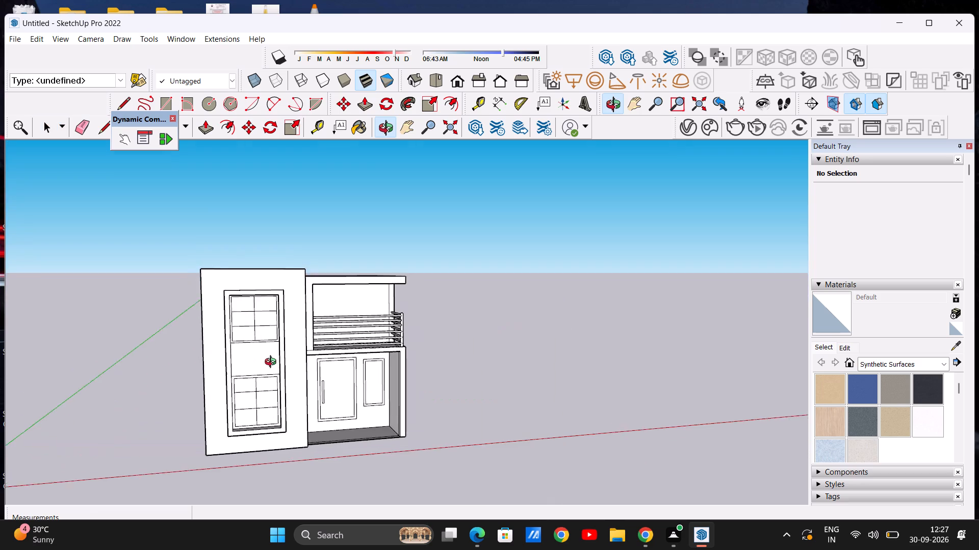
middle_click_drag(273, 363, 202, 360)
scroll(300, 357, "down", 1)
scroll(247, 343, "up", 2)
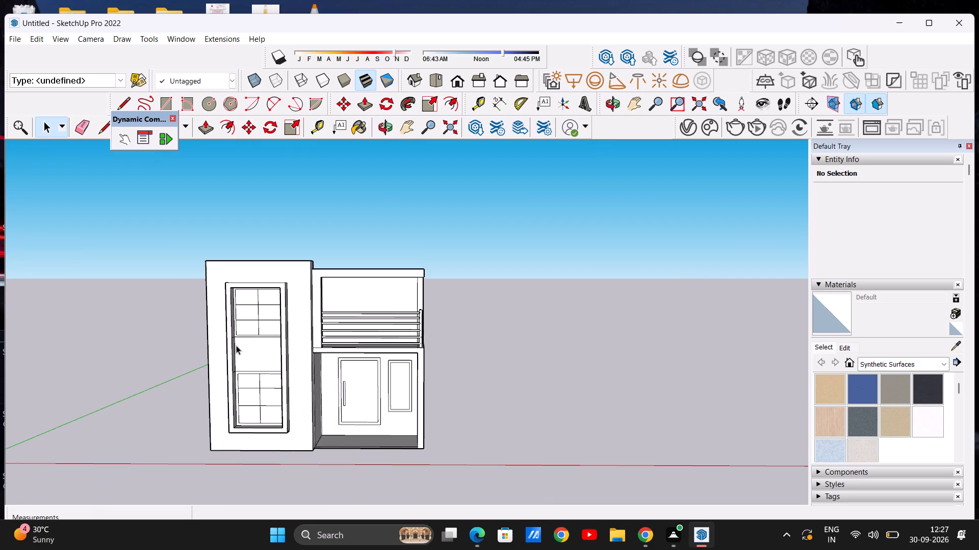
scroll(385, 341, "down", 3)
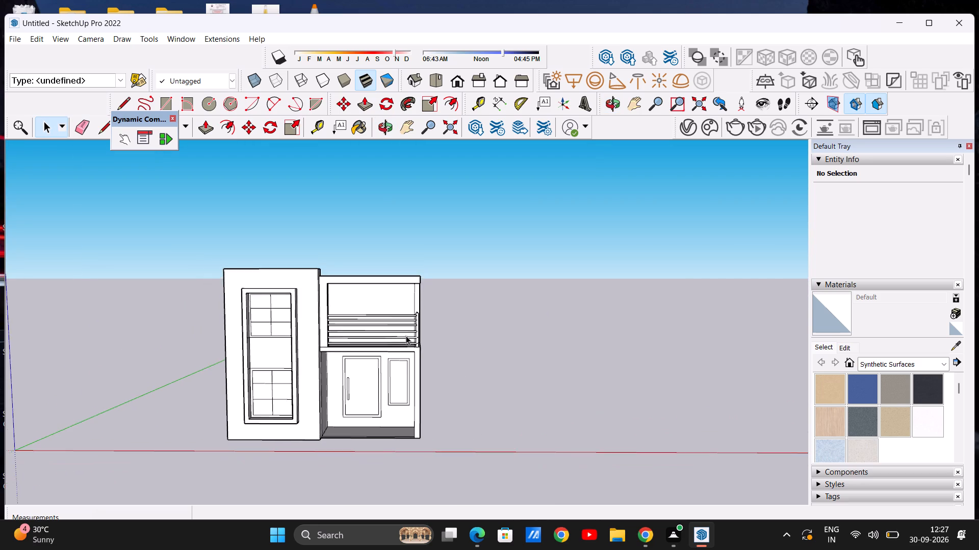
scroll(406, 336, "down", 1)
scroll(342, 346, "up", 4)
scroll(377, 355, "down", 10)
scroll(265, 354, "up", 8)
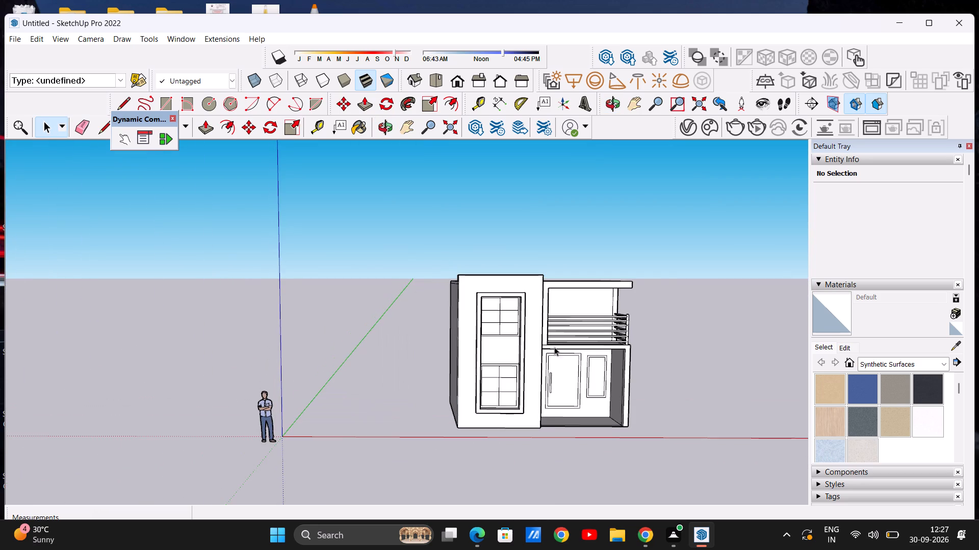
middle_click_drag(623, 347, 587, 339)
scroll(587, 339, "up", 2)
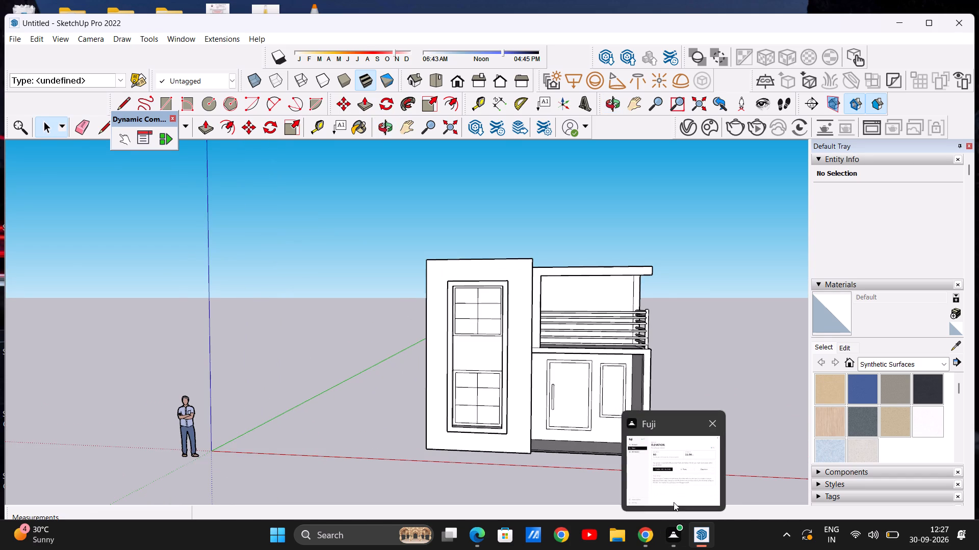
Examine the whole house from both front corners, from low and raised viewpoints.
left_click(697, 479)
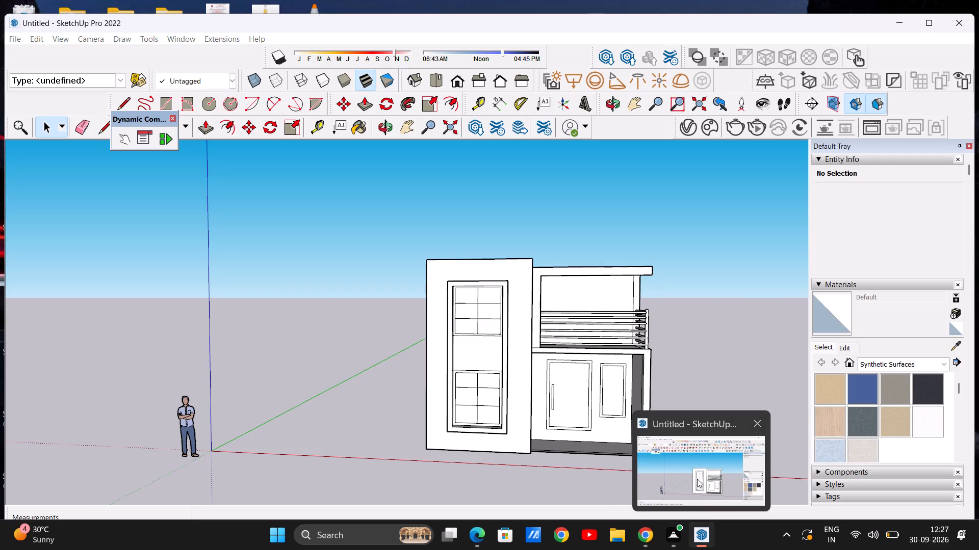
scroll(608, 378, "down", 5)
scroll(566, 379, "up", 5)
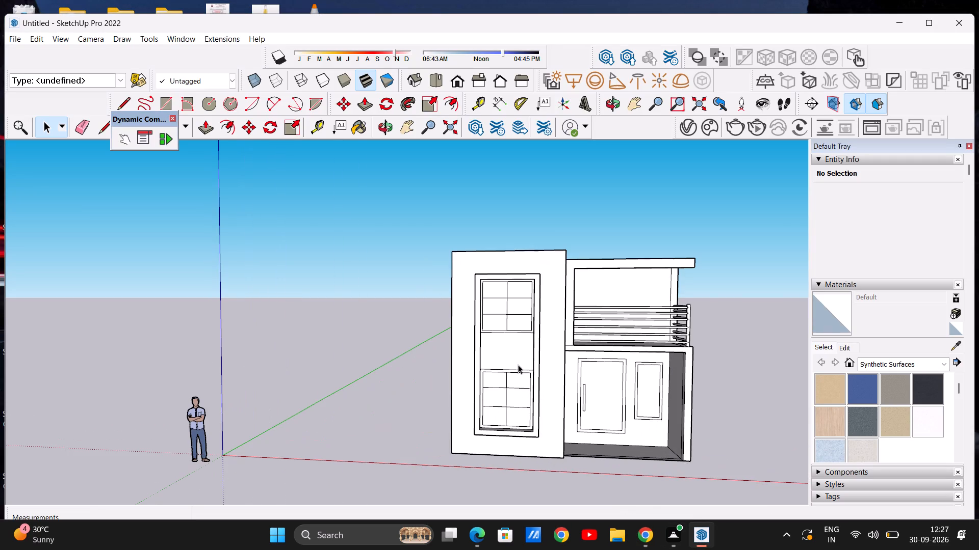
scroll(546, 313, "down", 4)
middle_click_drag(485, 347, 652, 347)
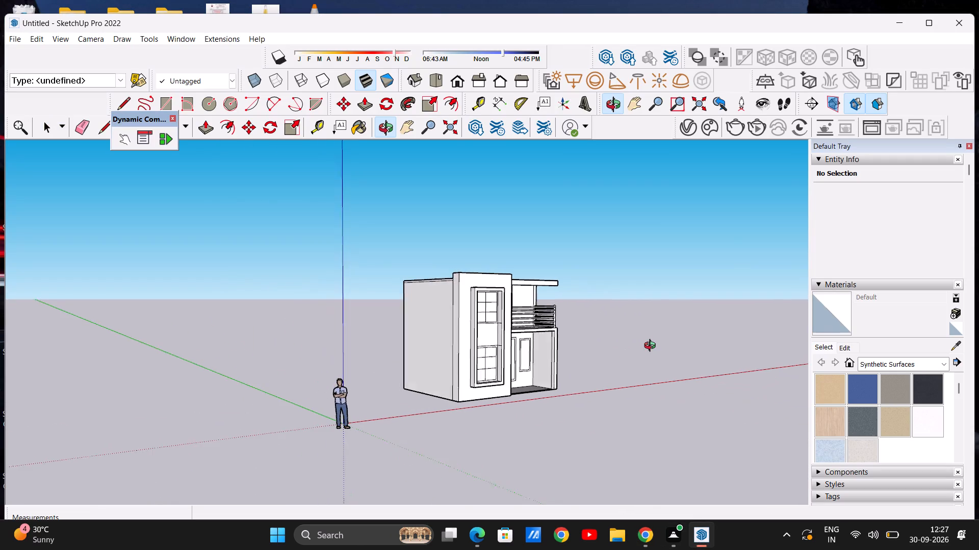
middle_click_drag(652, 347, 606, 360)
scroll(432, 350, "up", 5)
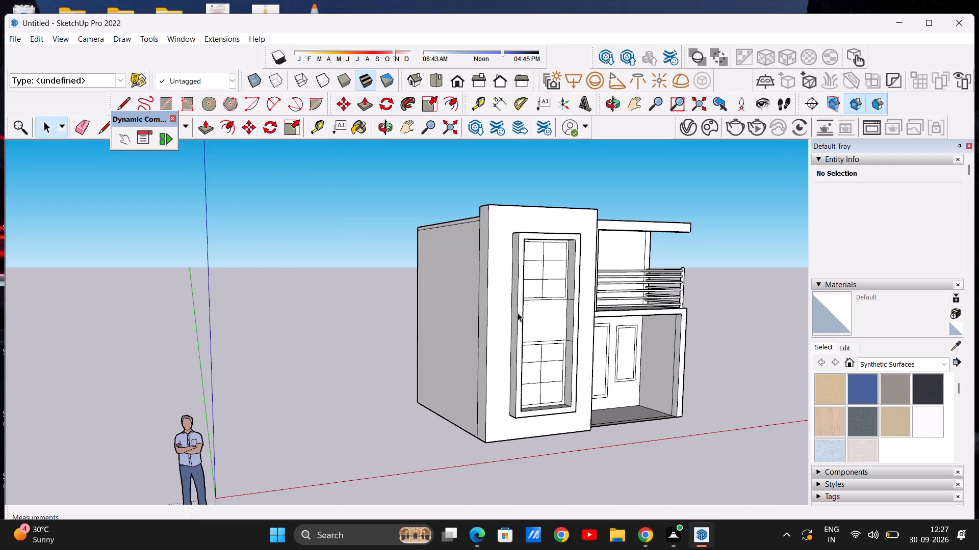
scroll(516, 310, "down", 5)
middle_click_drag(572, 336, 508, 300)
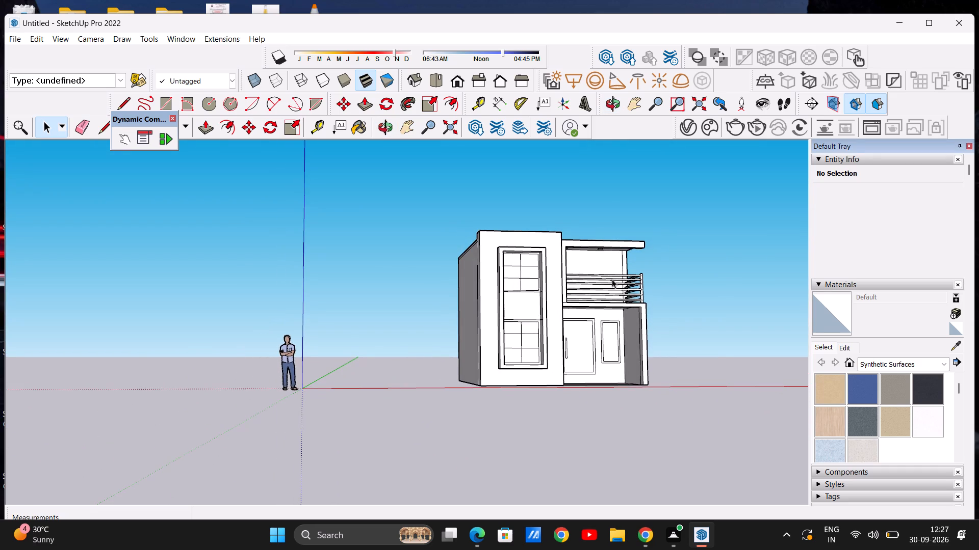
middle_click_drag(538, 309, 536, 405)
middle_click_drag(631, 318, 400, 310)
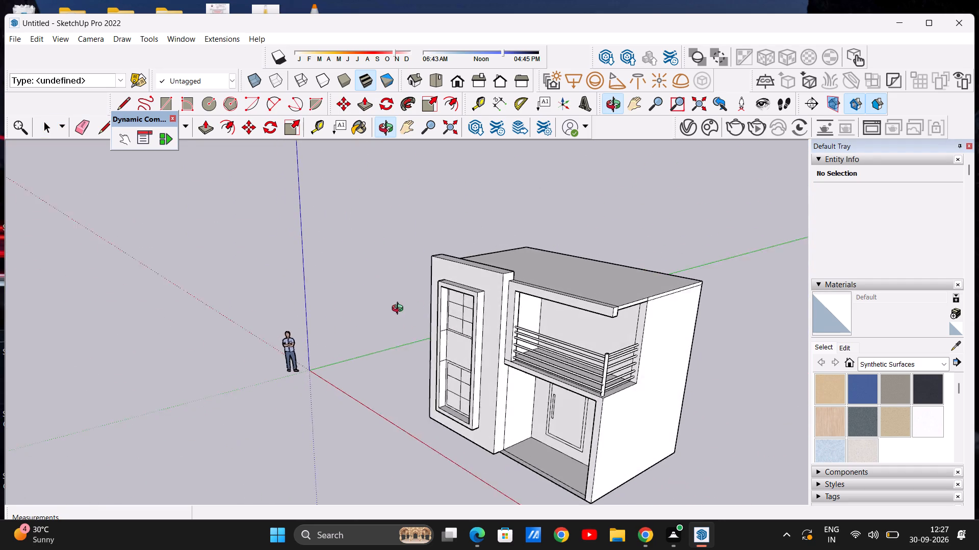
middle_click_drag(400, 310, 325, 296)
scroll(376, 312, "up", 11)
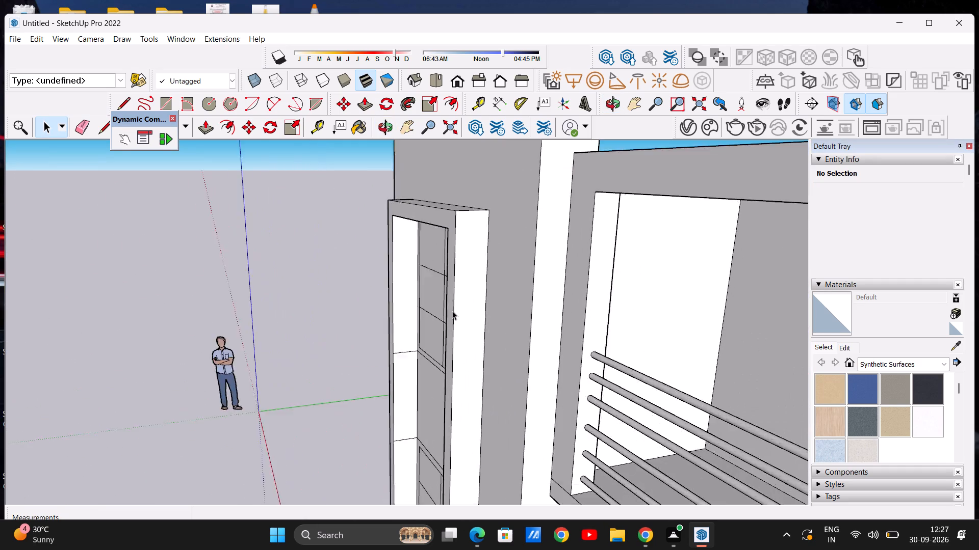
scroll(452, 311, "up", 5)
scroll(481, 307, "down", 20)
scroll(481, 307, "down", 4)
middle_click_drag(486, 302, 547, 301)
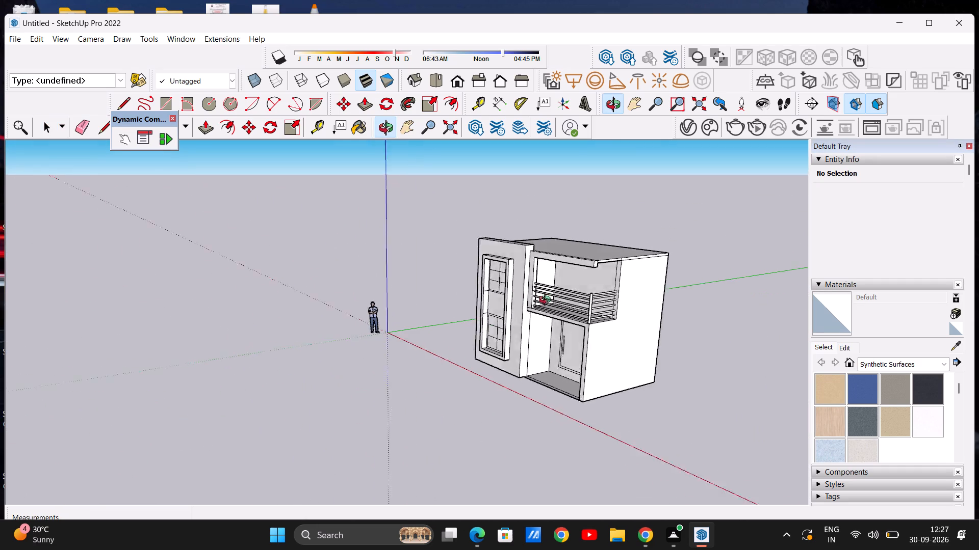
middle_click_drag(547, 301, 713, 265)
scroll(510, 281, "down", 2)
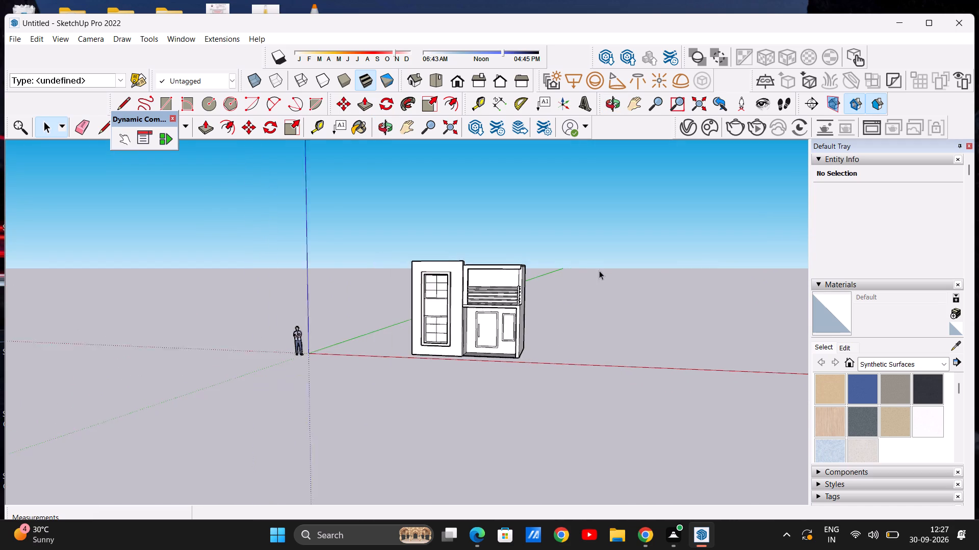
Inspect the tall front window up close, checking its pane divisions and the frame around the middle section.
scroll(599, 270, "down", 4)
scroll(463, 287, "up", 20)
scroll(463, 287, "up", 2)
scroll(484, 297, "down", 7)
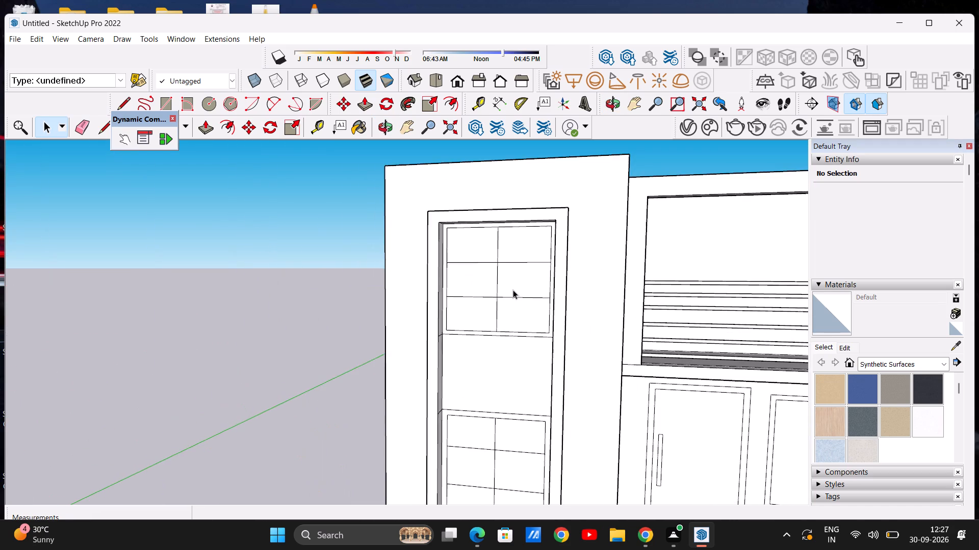
middle_click_drag(513, 290, 544, 337)
middle_click_drag(517, 337, 504, 337)
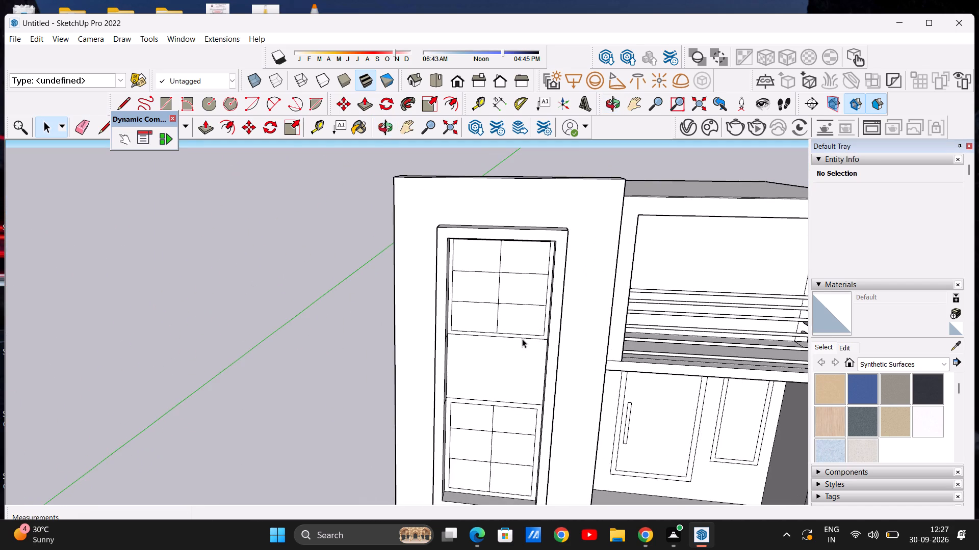
scroll(523, 334, "up", 18)
scroll(585, 328, "down", 9)
scroll(558, 359, "up", 3)
scroll(558, 358, "down", 6)
scroll(385, 350, "up", 6)
middle_click_drag(534, 341, 507, 332)
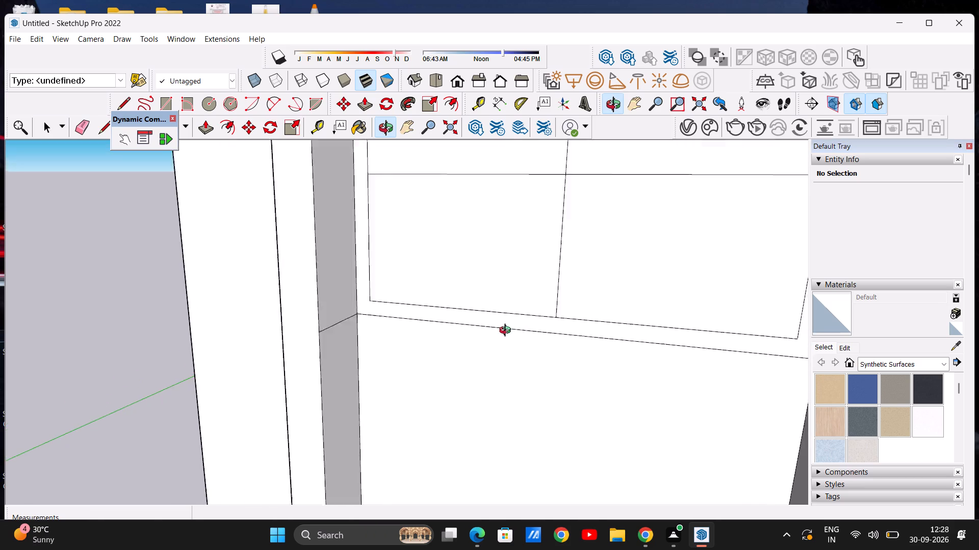
middle_click_drag(507, 332, 523, 329)
scroll(462, 339, "down", 12)
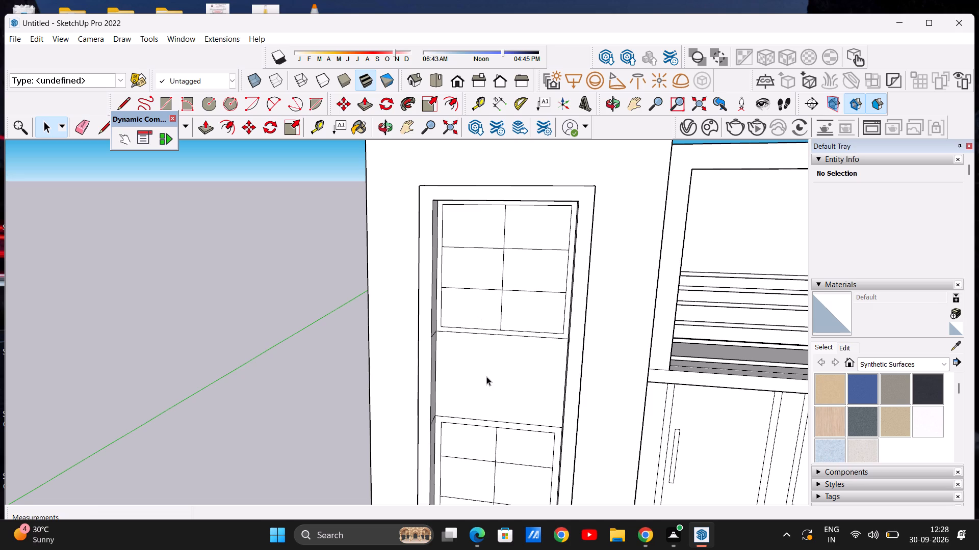
scroll(627, 308, "down", 20)
scroll(627, 308, "down", 3)
scroll(509, 299, "down", 15)
scroll(503, 322, "up", 1)
Inspect the tall window's recess and frame from several angles, together with the adjoining balcony and entrance.
middle_click_drag(503, 322, 638, 307)
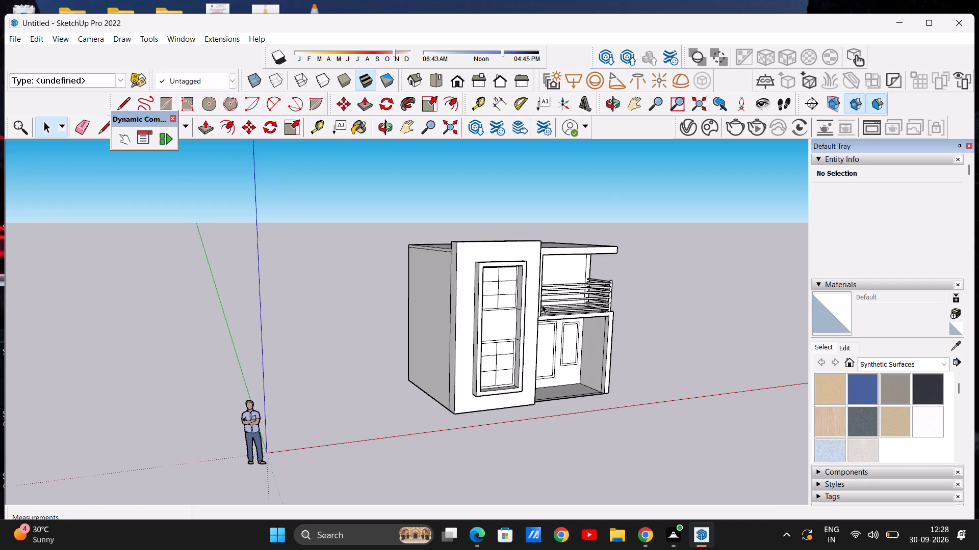
scroll(531, 304, "up", 15)
scroll(531, 318, "down", 9)
middle_click_drag(532, 321, 429, 317)
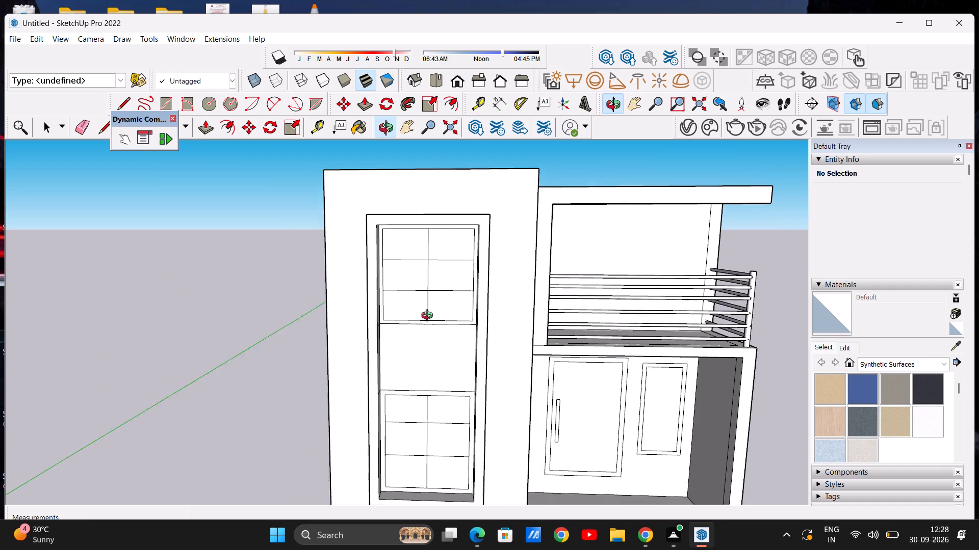
middle_click_drag(429, 317, 564, 319)
scroll(533, 315, "down", 1)
scroll(525, 309, "up", 13)
scroll(545, 320, "down", 9)
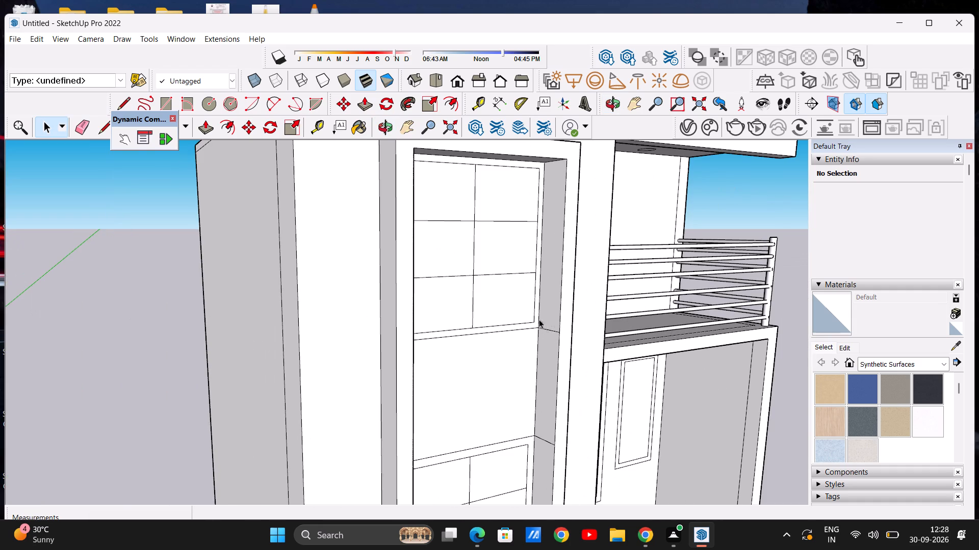
scroll(337, 191, "down", 6)
middle_click_drag(452, 208, 399, 186)
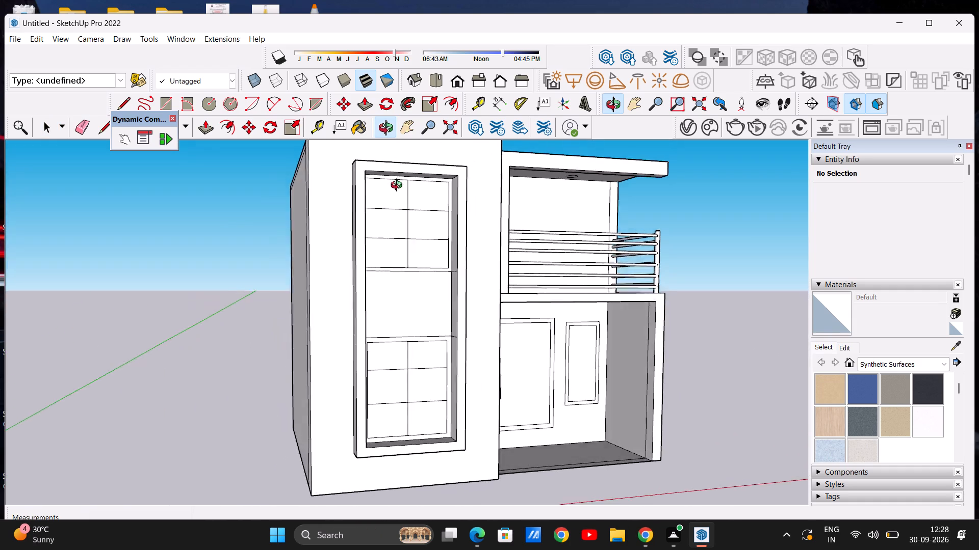
middle_click_drag(399, 186, 381, 216)
scroll(400, 208, "down", 4)
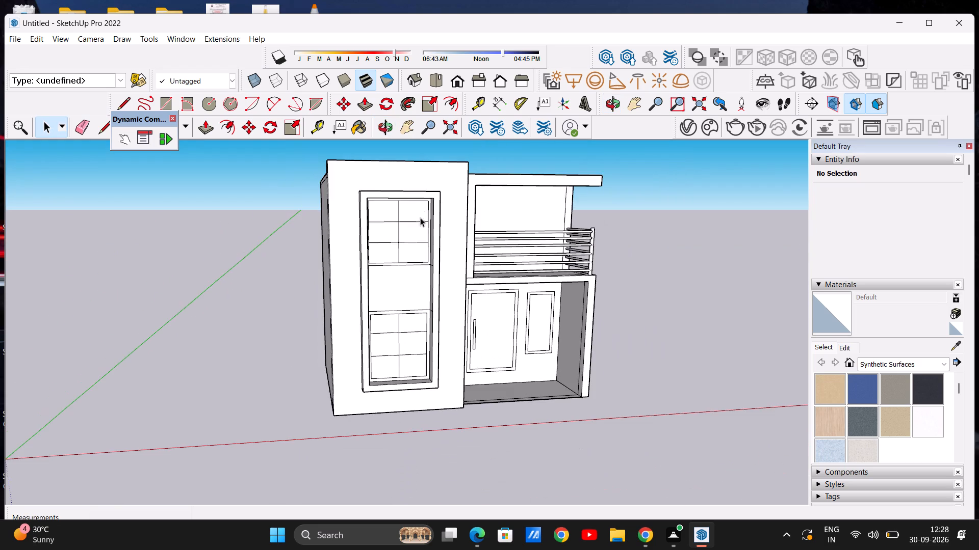
scroll(419, 231, "down", 8)
middle_click_drag(477, 251, 422, 239)
scroll(436, 224, "down", 1)
scroll(454, 206, "up", 6)
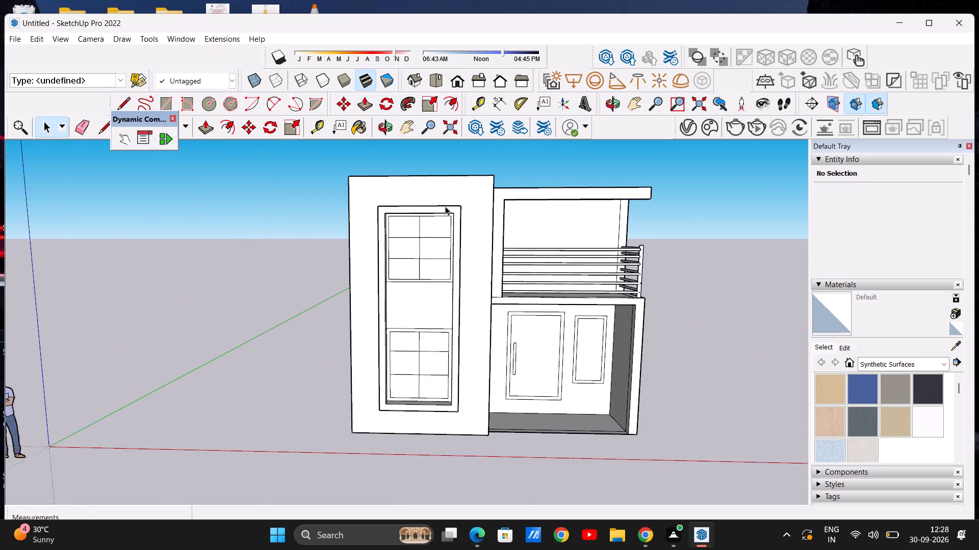
scroll(445, 206, "up", 5)
scroll(569, 230, "down", 6)
scroll(471, 249, "up", 14)
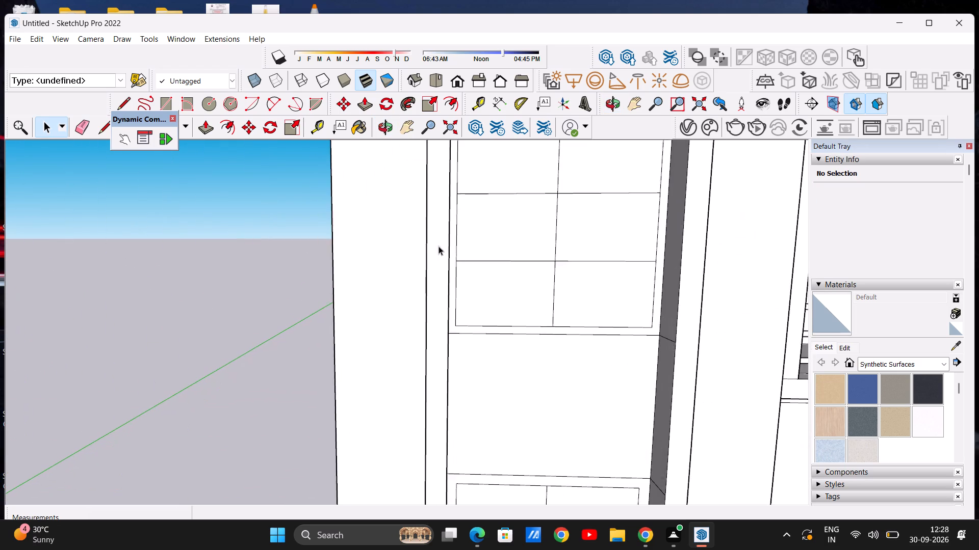
scroll(439, 246, "down", 8)
scroll(532, 187, "up", 3)
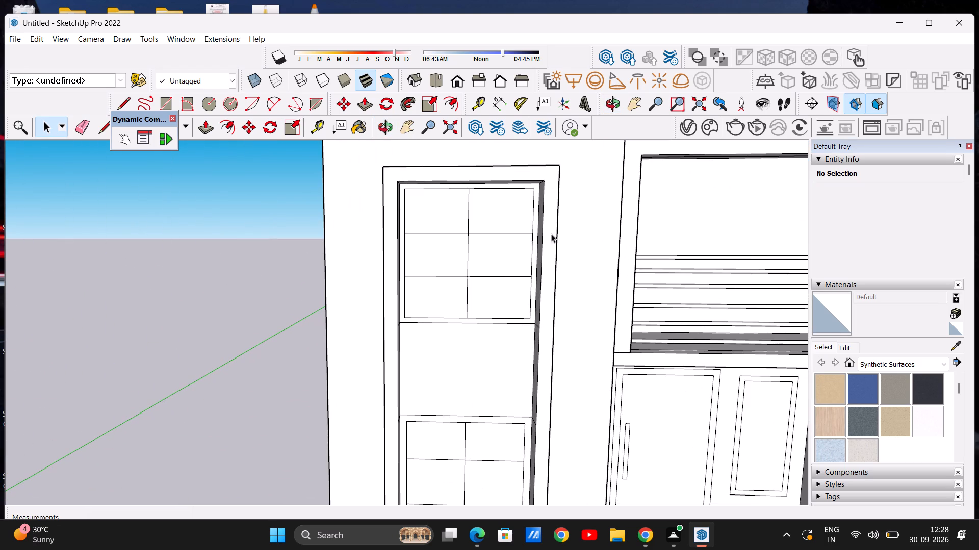
Paint the upper front window's outer frame with Wood Veneer 01 from the Wood materials.
left_click(945, 363)
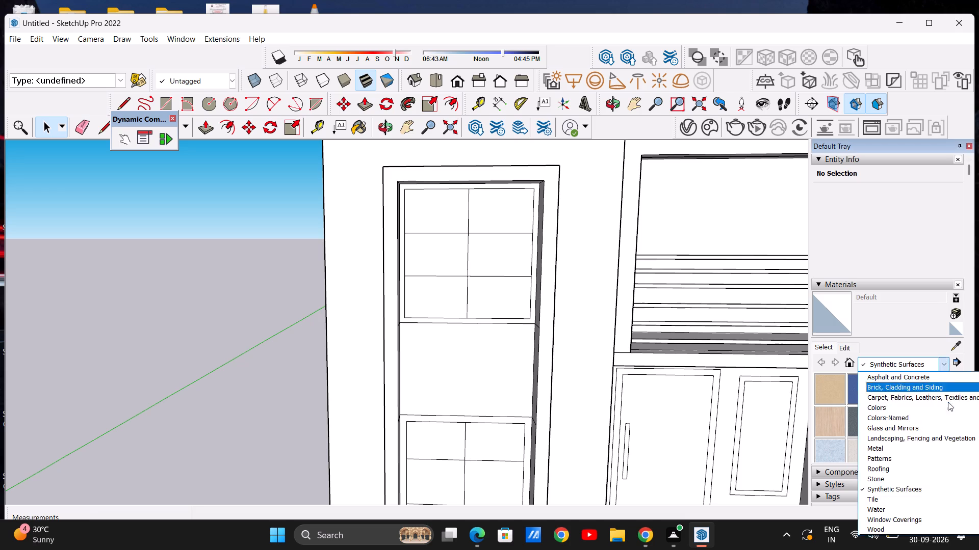
left_click(897, 526)
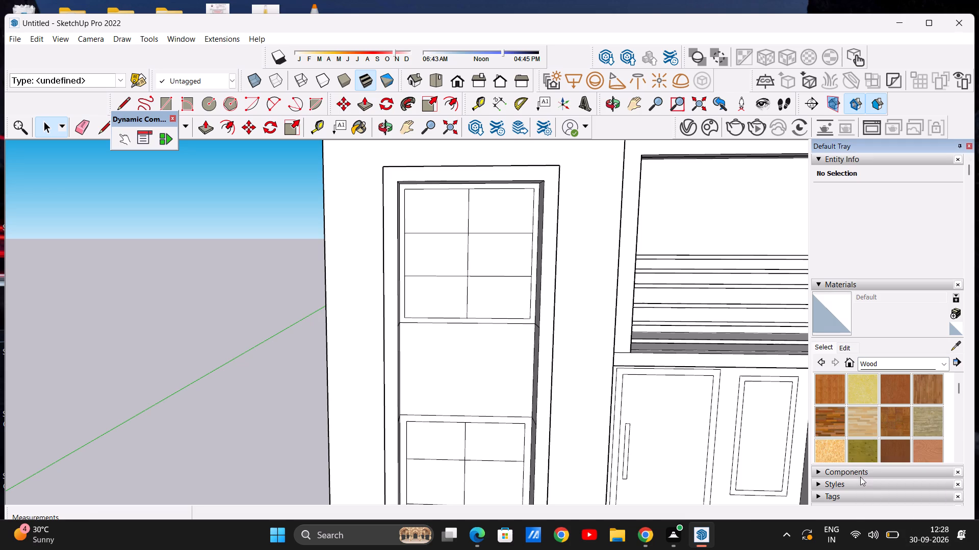
scroll(881, 419, "down", 2)
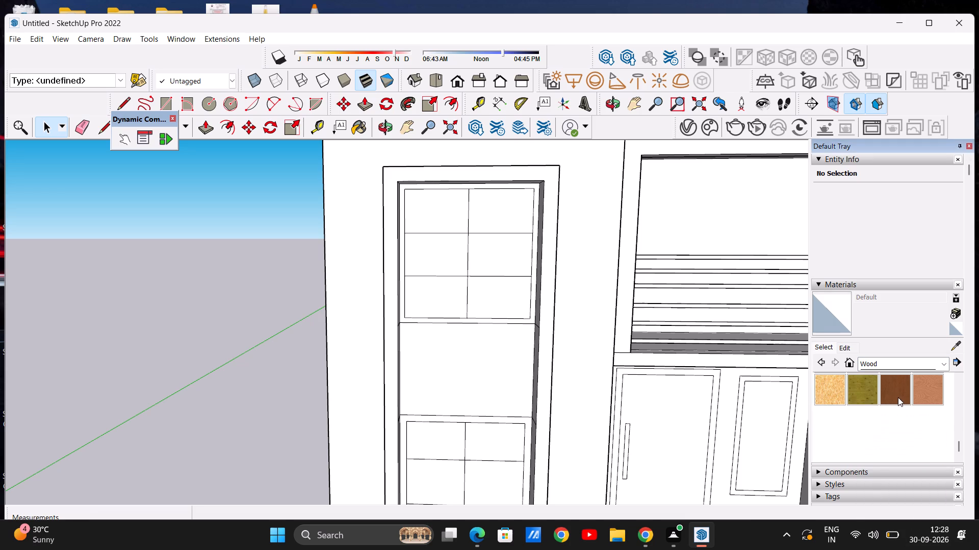
left_click(898, 397)
scroll(525, 315, "up", 8)
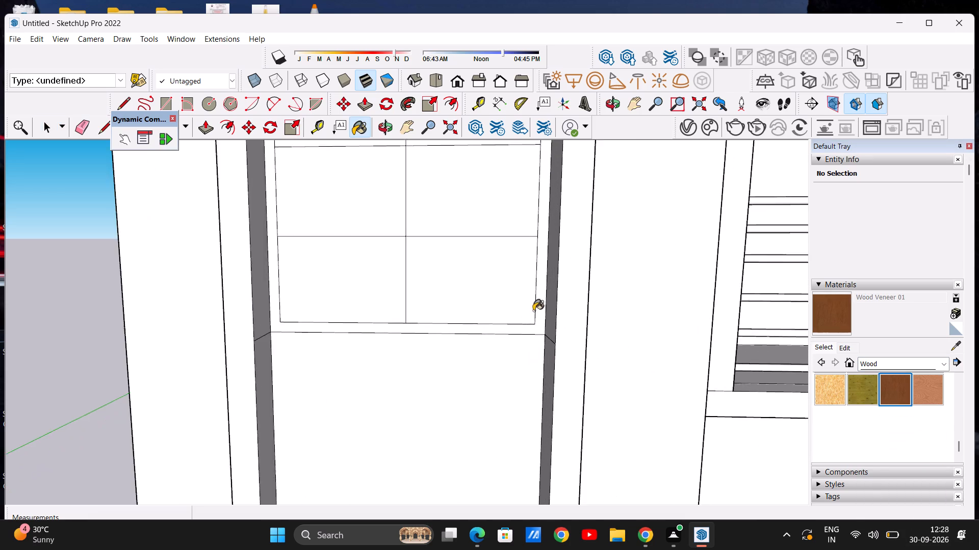
scroll(533, 311, "up", 5)
left_click(551, 315)
scroll(538, 339, "down", 5)
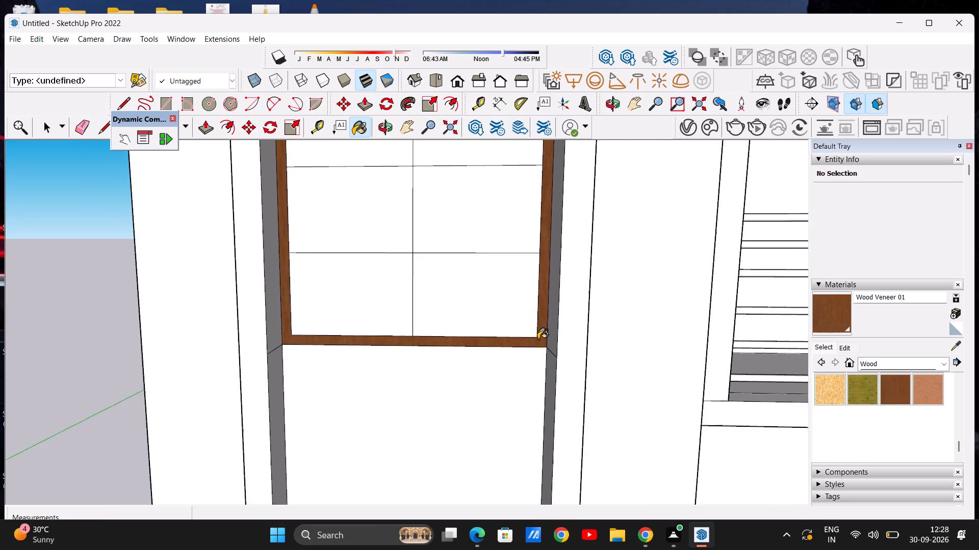
scroll(538, 339, "down", 8)
key("space")
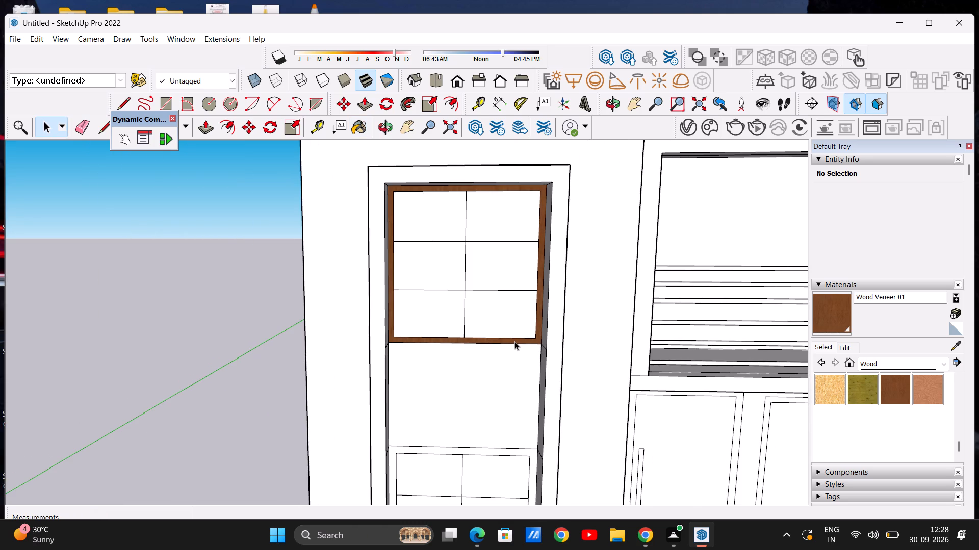
Paint the lower front window's outer frame with the same Wood Veneer 01 material.
scroll(463, 267, "down", 6)
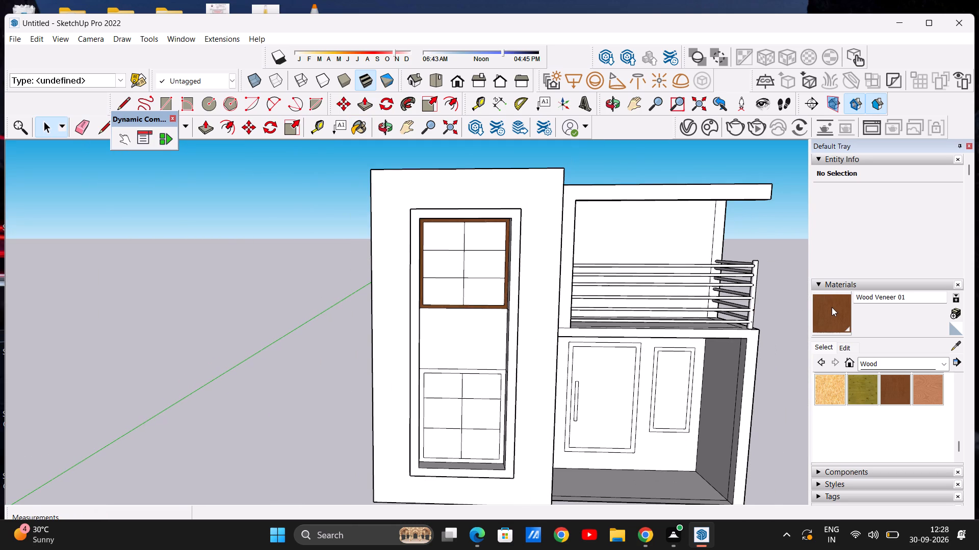
left_click(832, 307)
scroll(372, 485, "up", 5)
scroll(499, 447, "up", 6)
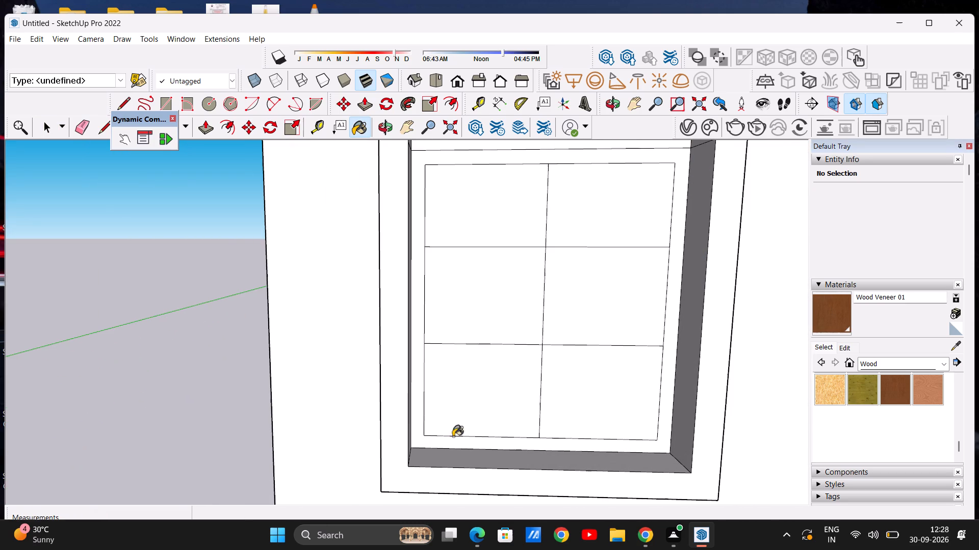
left_click(415, 428)
key("space")
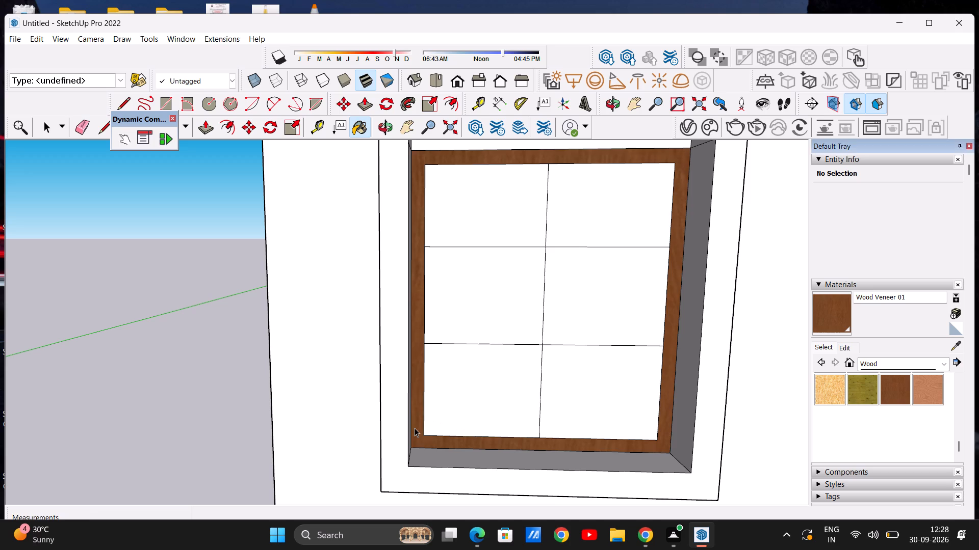
Push/Pull the blank panel between the upper and lower windows outward by about 8 7/8 inches.
scroll(461, 332, "down", 12)
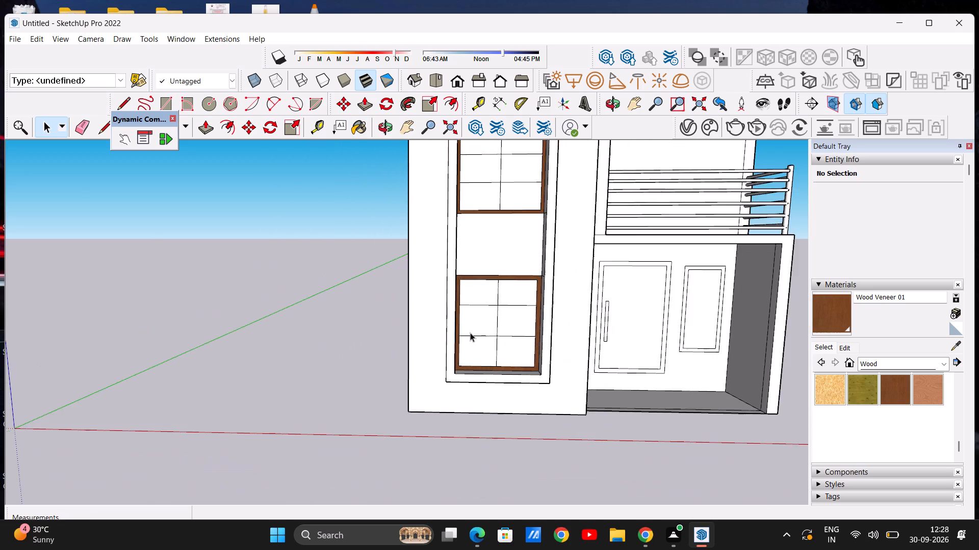
scroll(470, 333, "down", 6)
scroll(489, 260, "up", 1)
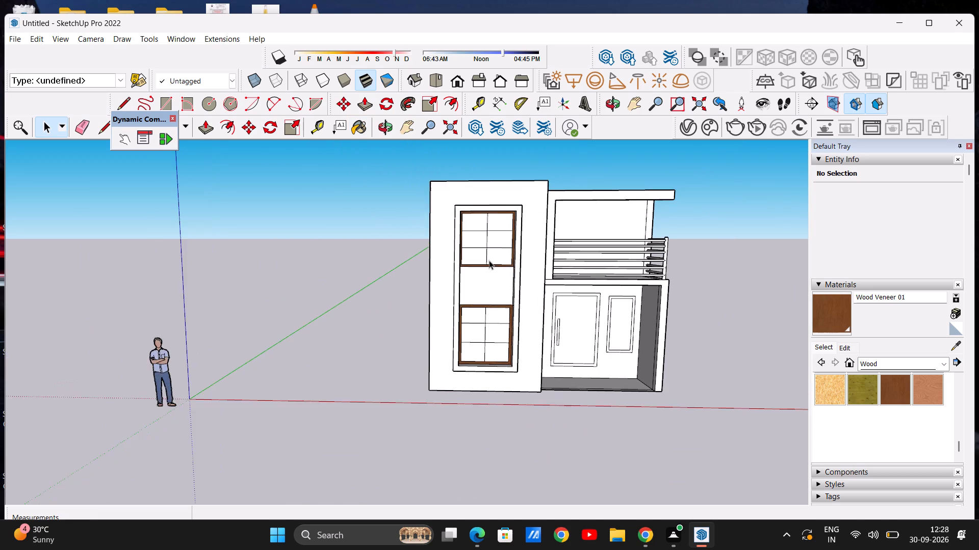
scroll(489, 260, "up", 1)
middle_click_drag(481, 269, 488, 391)
scroll(478, 298, "up", 7)
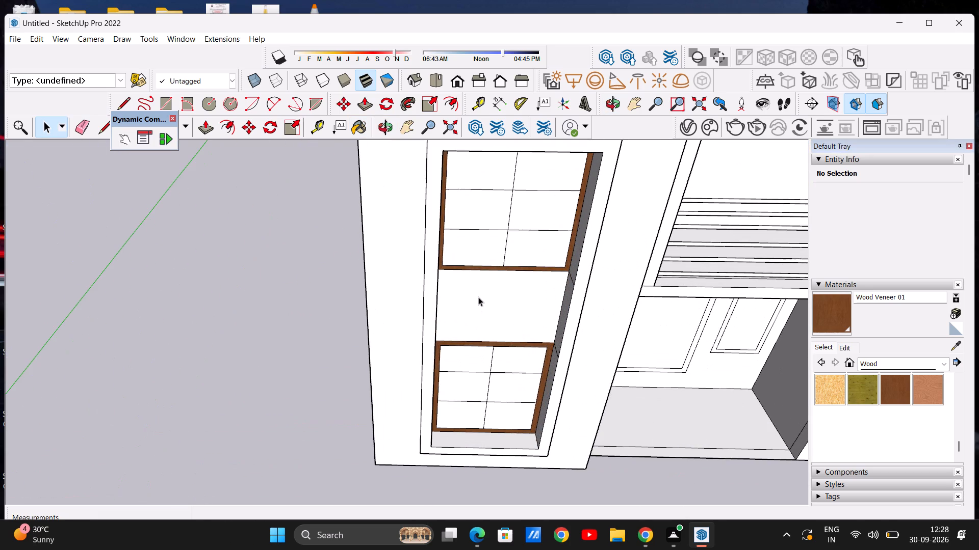
scroll(479, 286, "down", 3)
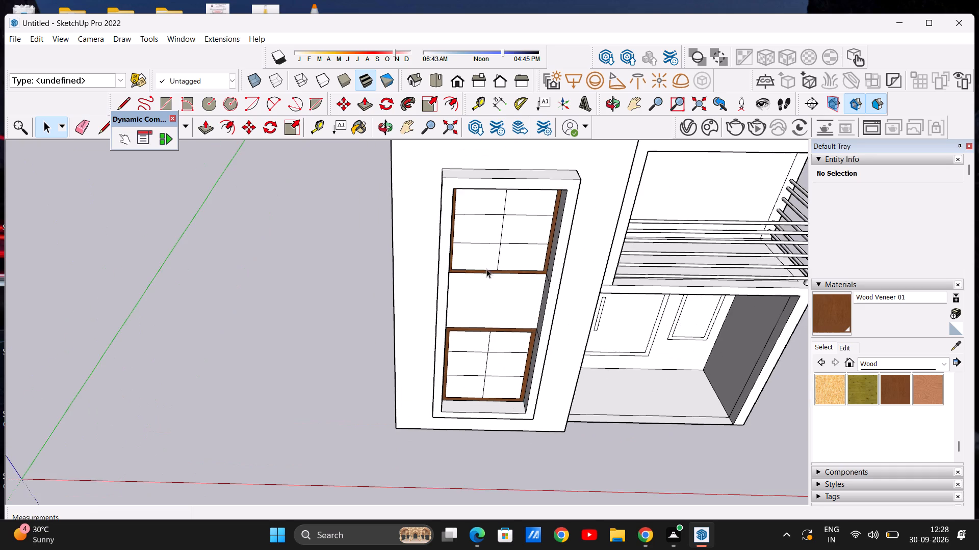
middle_click_drag(486, 269, 496, 237)
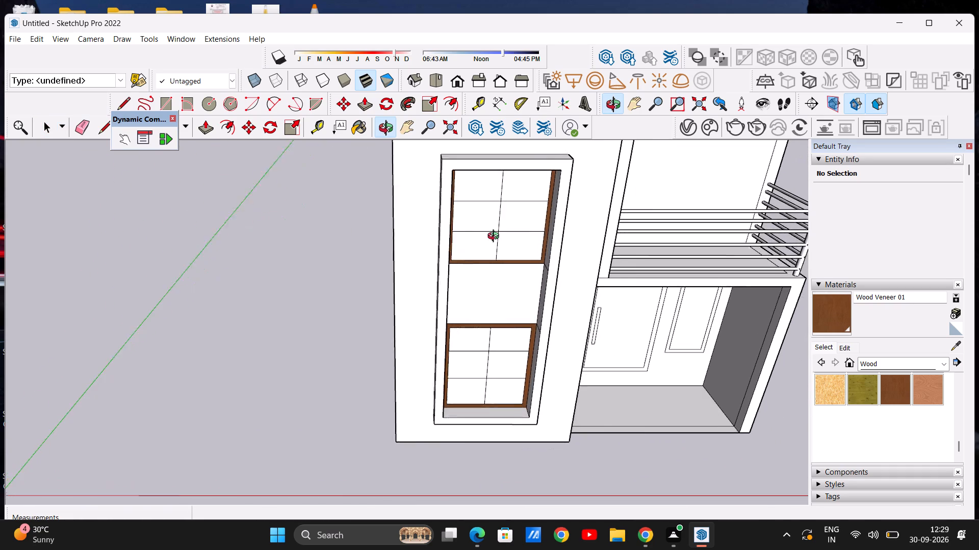
middle_click_drag(496, 237, 500, 251)
scroll(500, 304, "up", 5)
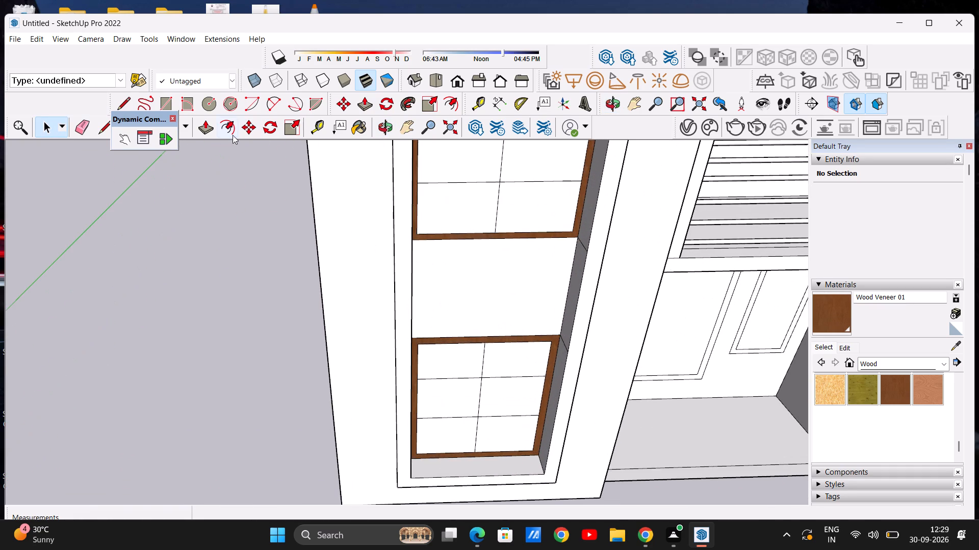
left_click(207, 130)
left_click(460, 269)
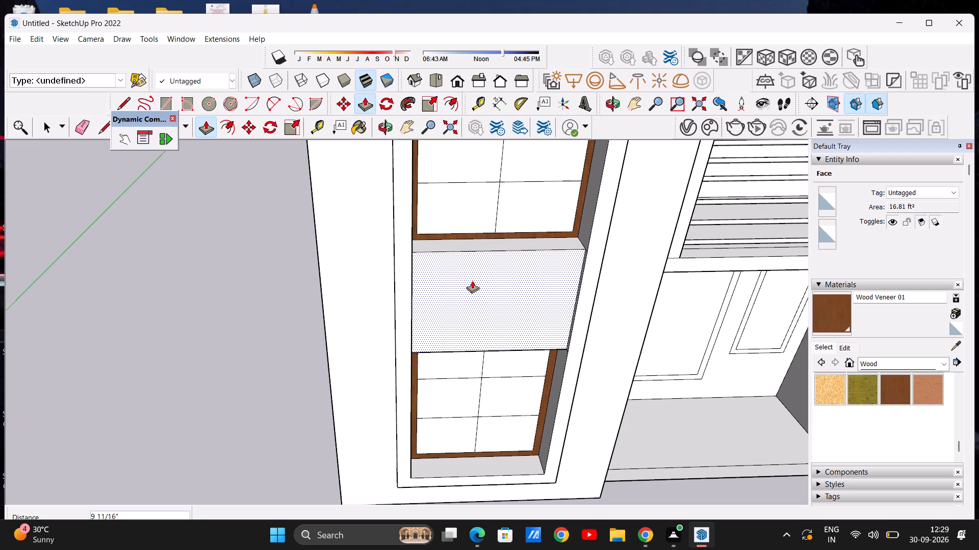
left_click(473, 279)
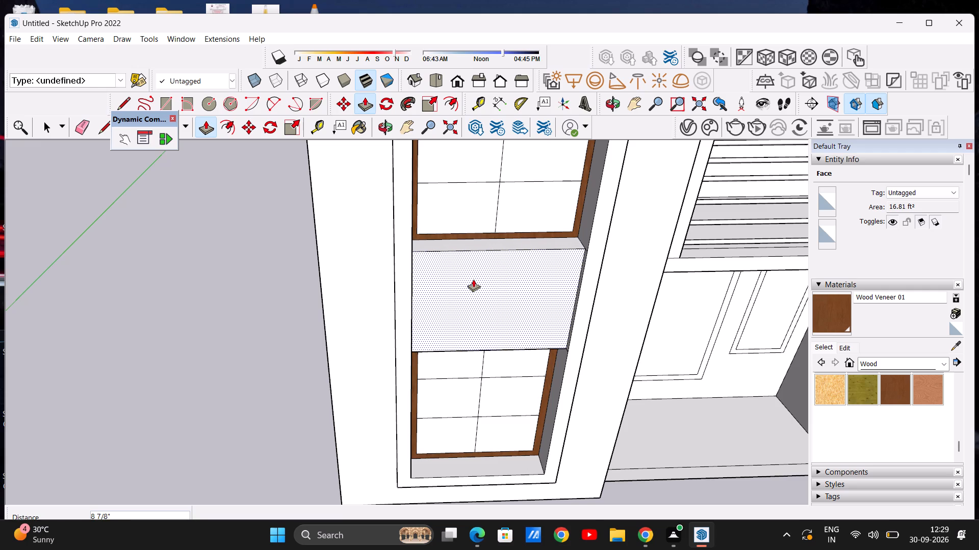
key("space")
Examine the front facade from several angles and distances, checking the raised middle panel and wooden frames against the balcony and entrance.
scroll(464, 287, "down", 5)
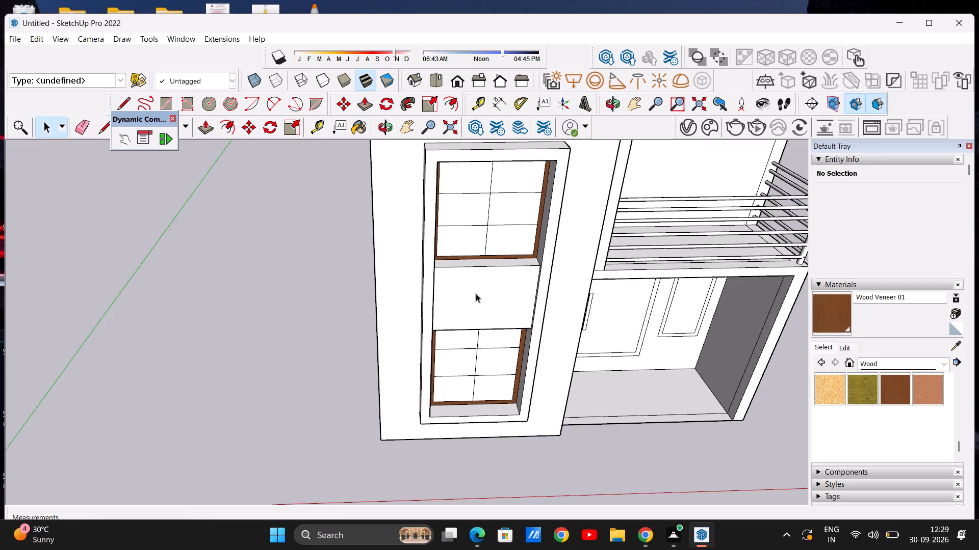
scroll(476, 293, "down", 5)
middle_click_drag(522, 359, 522, 235)
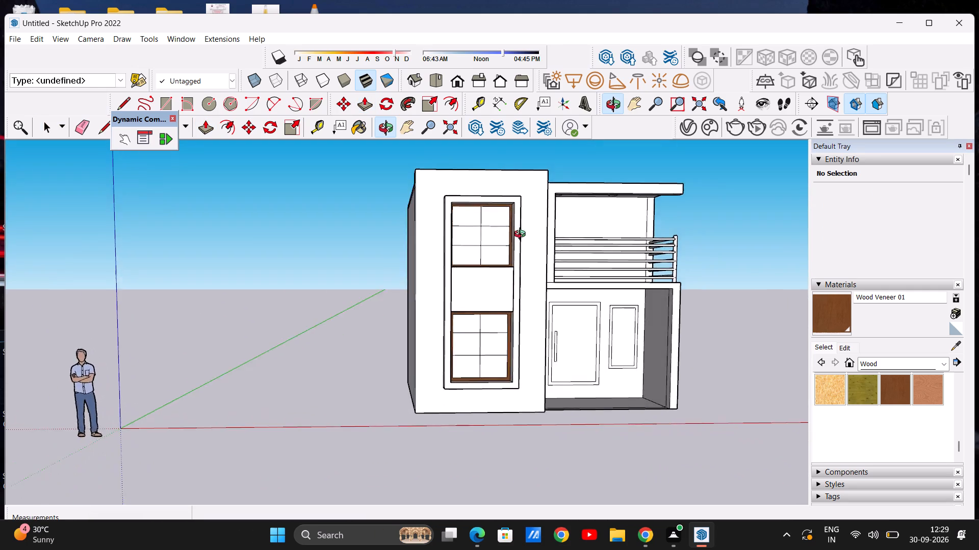
middle_click_drag(522, 235, 442, 267)
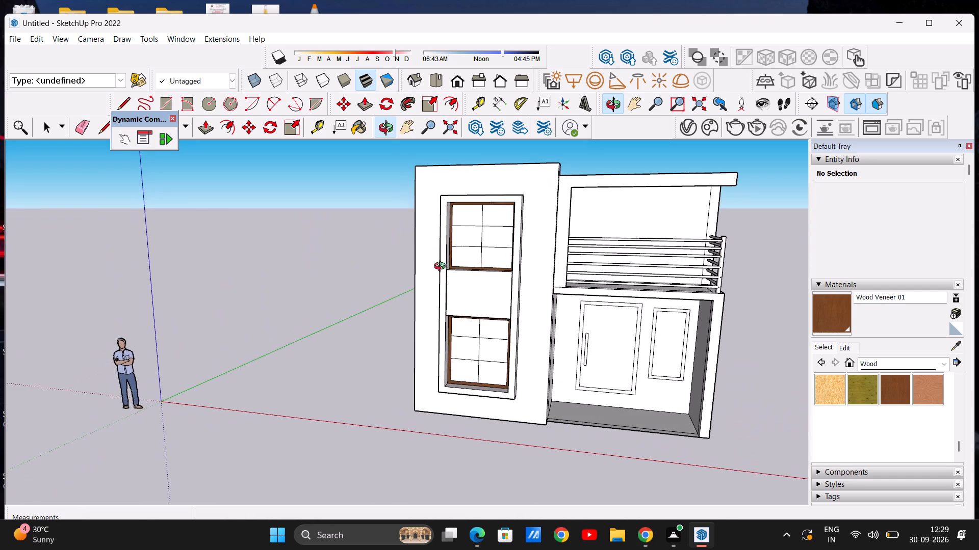
middle_click_drag(442, 267, 493, 263)
scroll(509, 358, "up", 5)
scroll(481, 362, "down", 13)
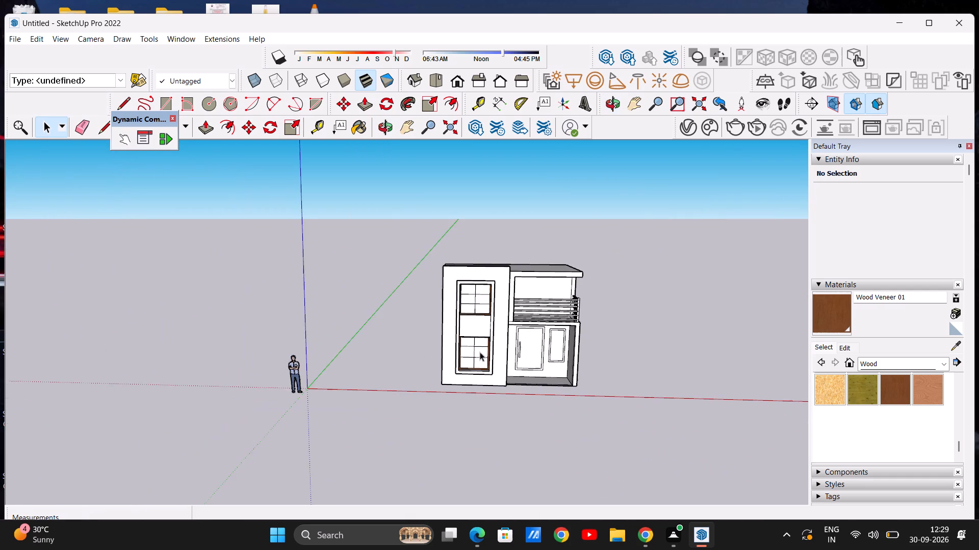
scroll(540, 317, "up", 5)
middle_click_drag(476, 361, 476, 327)
scroll(450, 343, "up", 2)
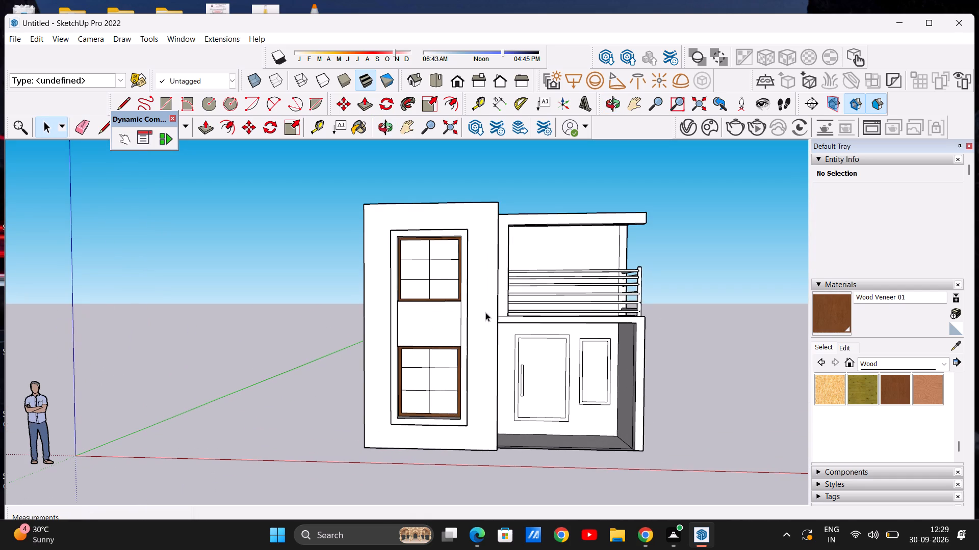
scroll(480, 280, "down", 1)
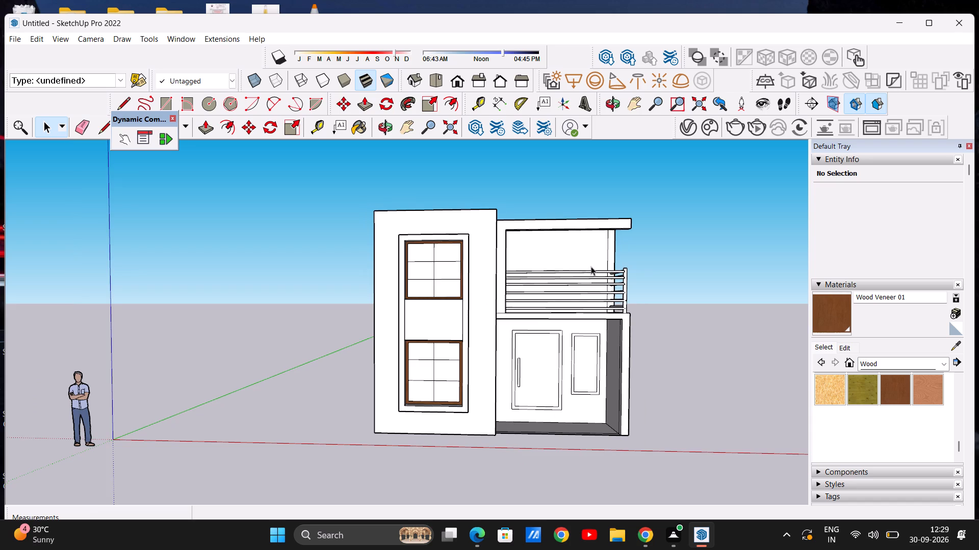
scroll(591, 266, "up", 3)
scroll(591, 266, "down", 2)
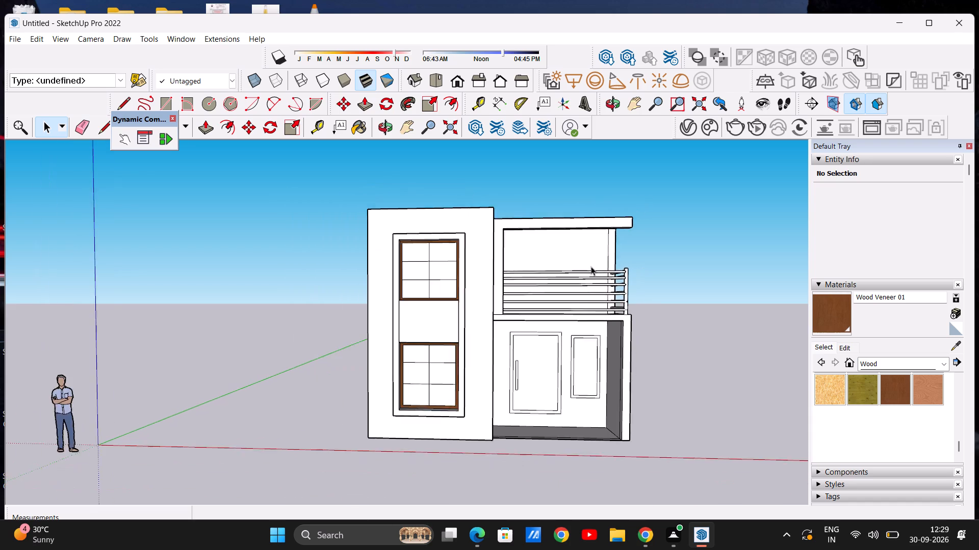
scroll(591, 266, "down", 5)
scroll(511, 292, "up", 4)
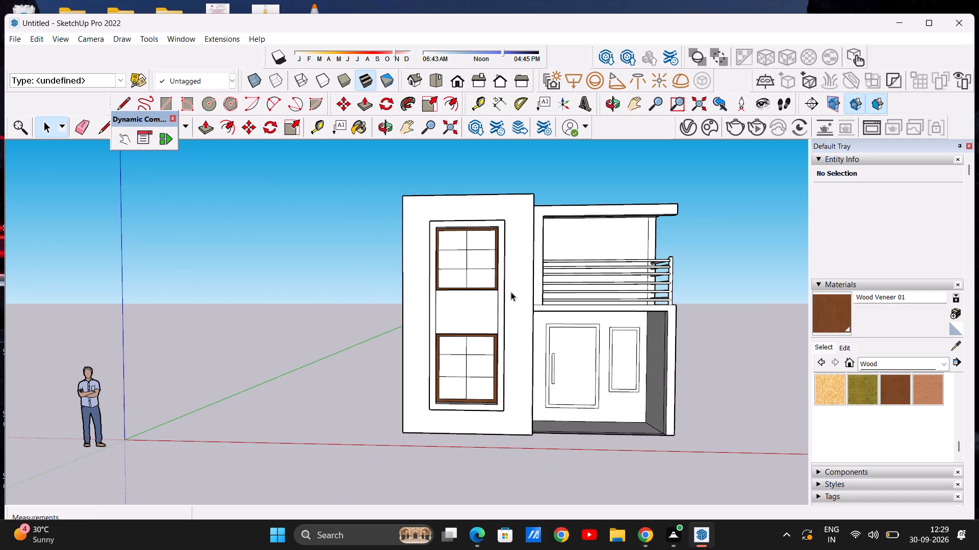
scroll(511, 292, "down", 4)
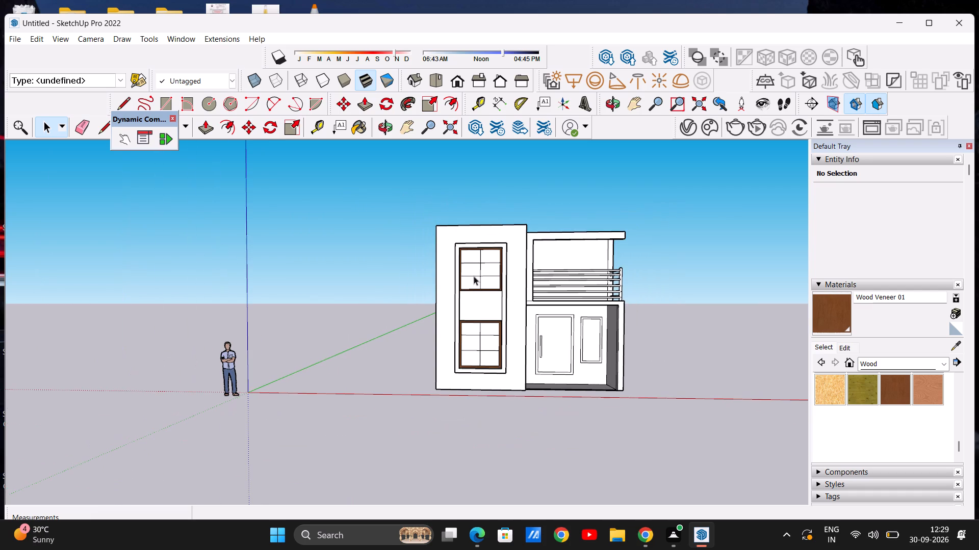
scroll(602, 261, "up", 3)
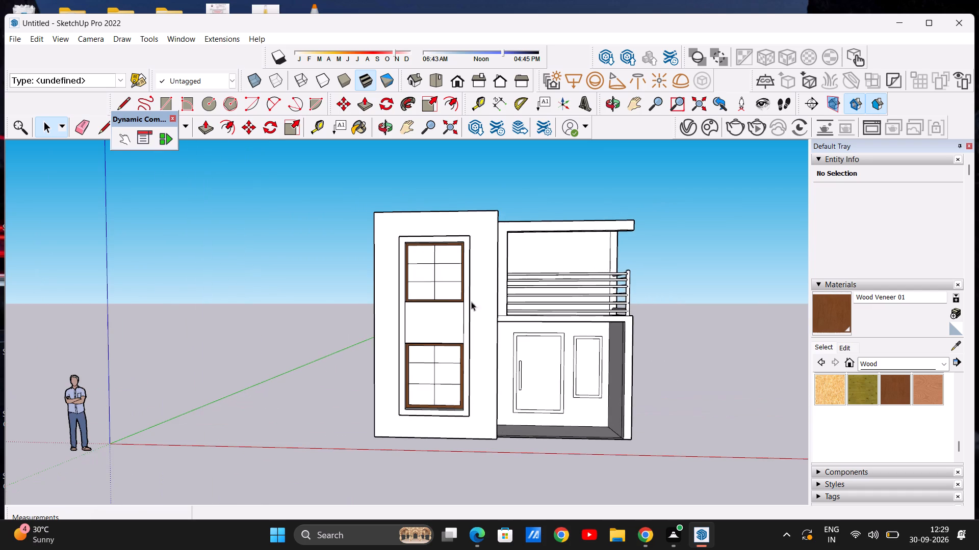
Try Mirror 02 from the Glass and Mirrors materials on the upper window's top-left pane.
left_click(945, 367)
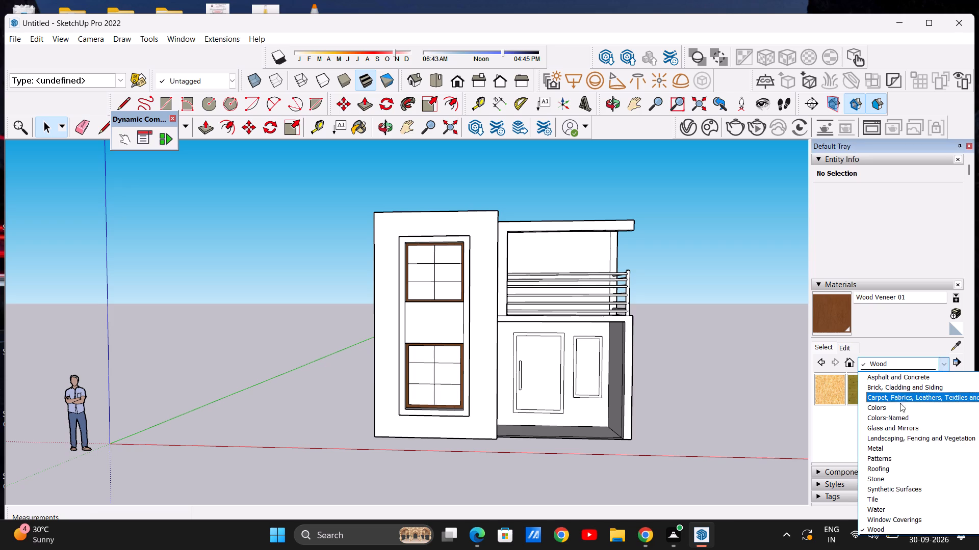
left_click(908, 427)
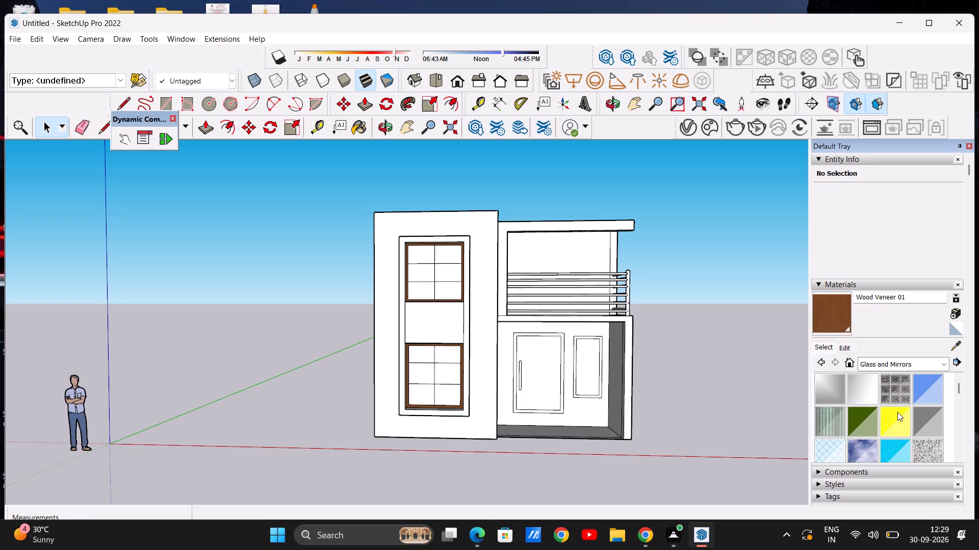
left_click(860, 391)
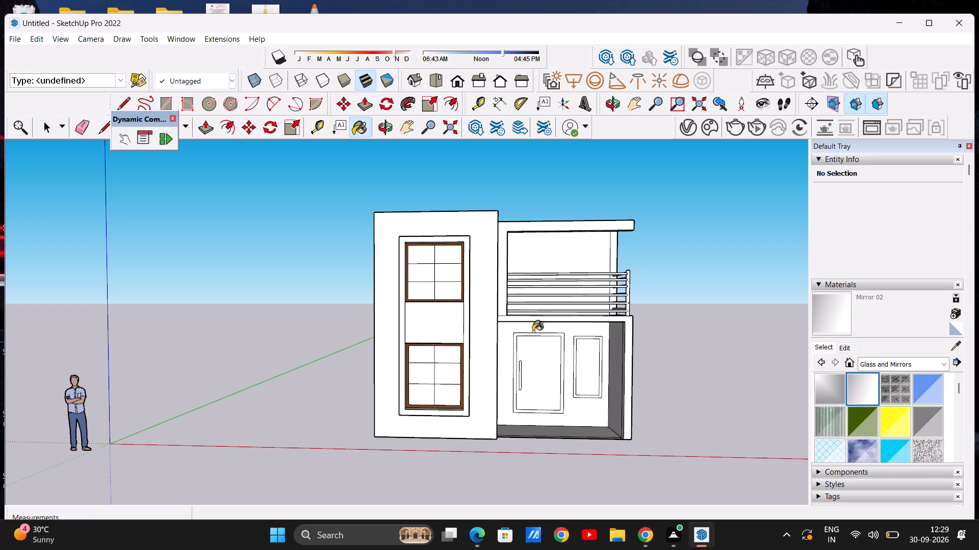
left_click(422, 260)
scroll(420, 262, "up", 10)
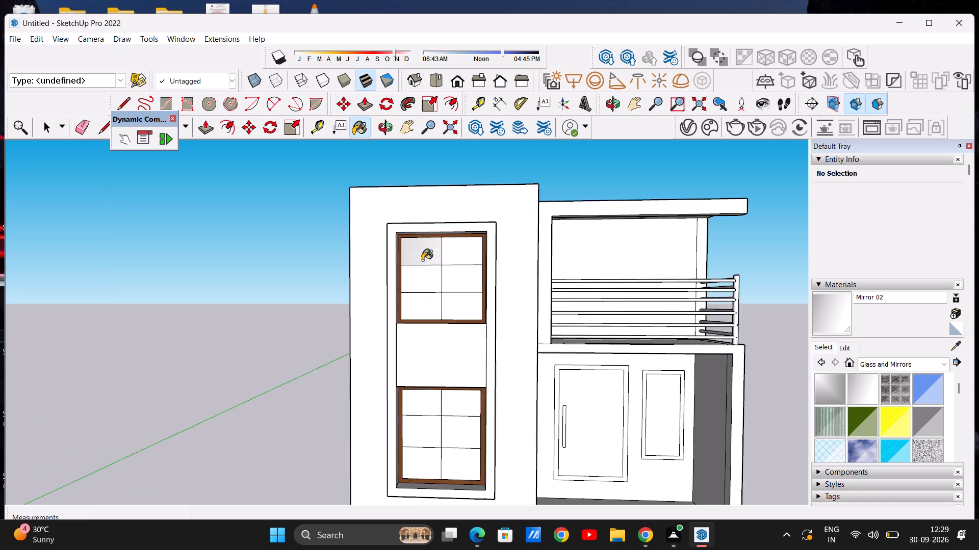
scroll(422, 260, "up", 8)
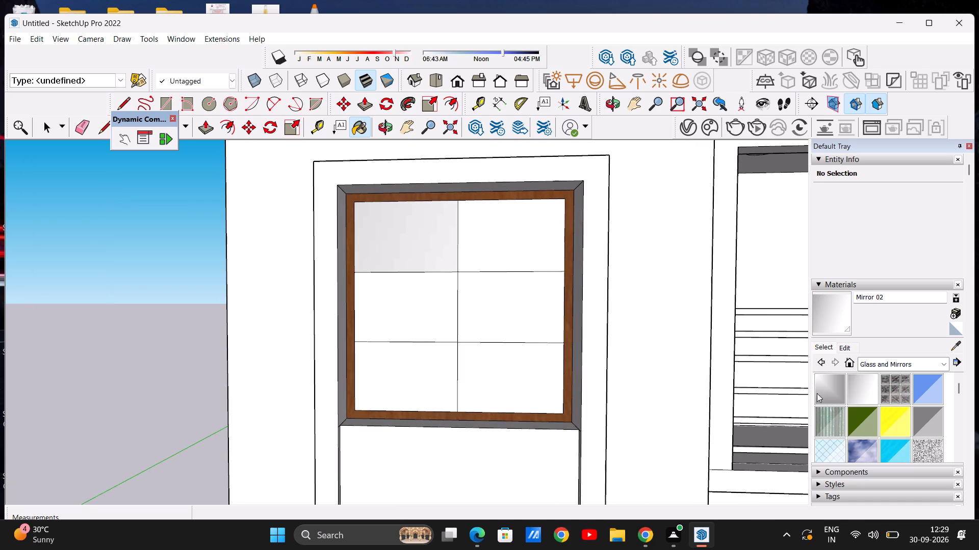
Paint all six panes of the upper front window with Mirror 01.
left_click(823, 386)
left_click(488, 252)
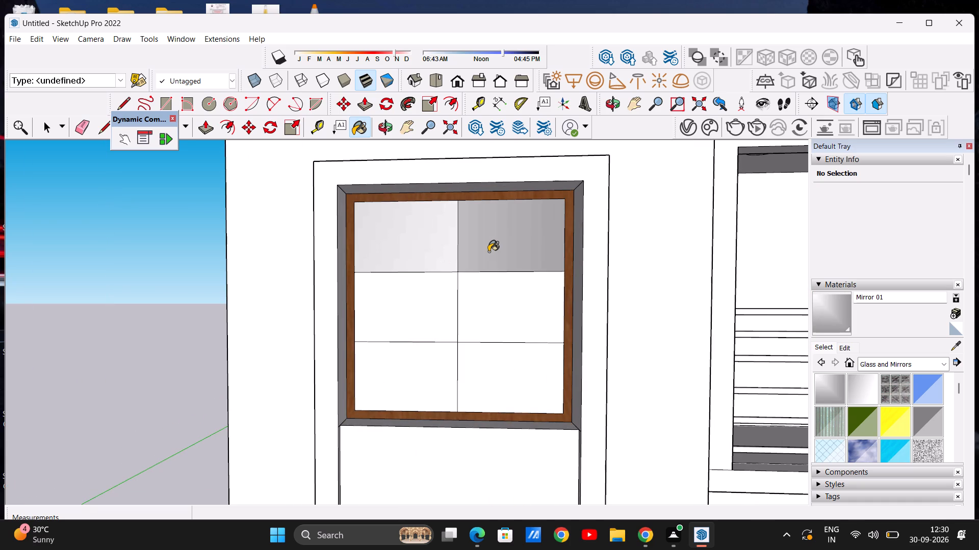
left_click(434, 251)
left_click(429, 299)
left_click(523, 299)
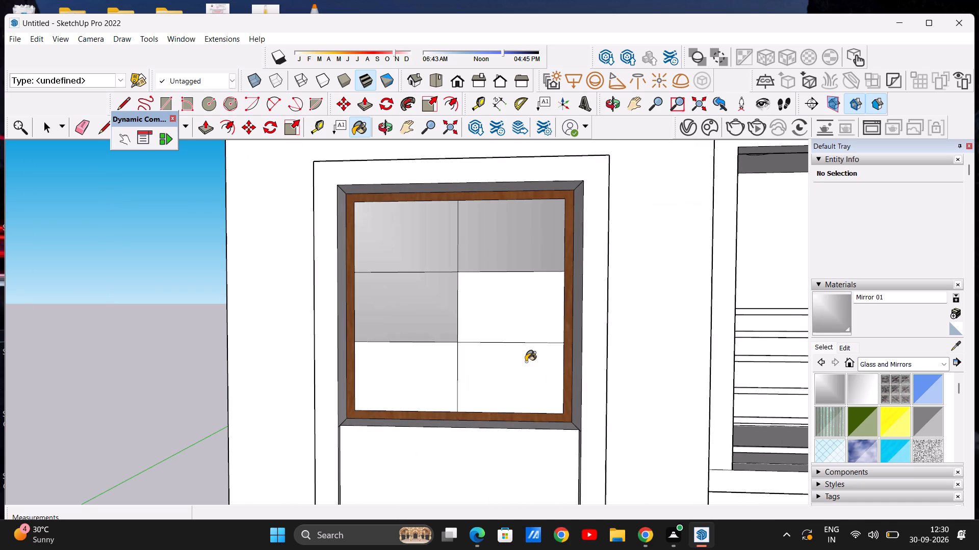
left_click(526, 362)
left_click(418, 369)
scroll(475, 350, "down", 10)
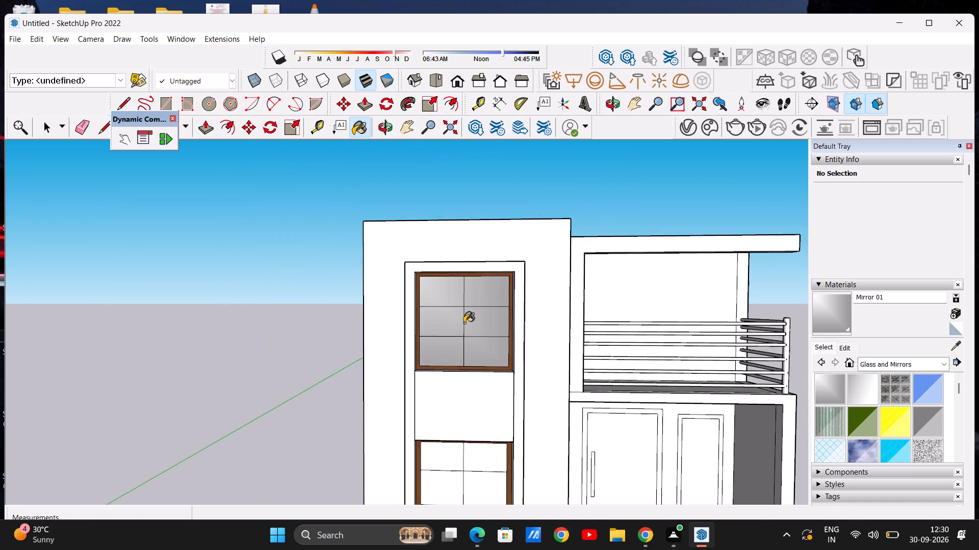
Paint all six panes of the lower front window with Translucent Glass Safety from the Glass and Mirrors materials.
scroll(464, 323, "down", 8)
scroll(468, 414, "up", 8)
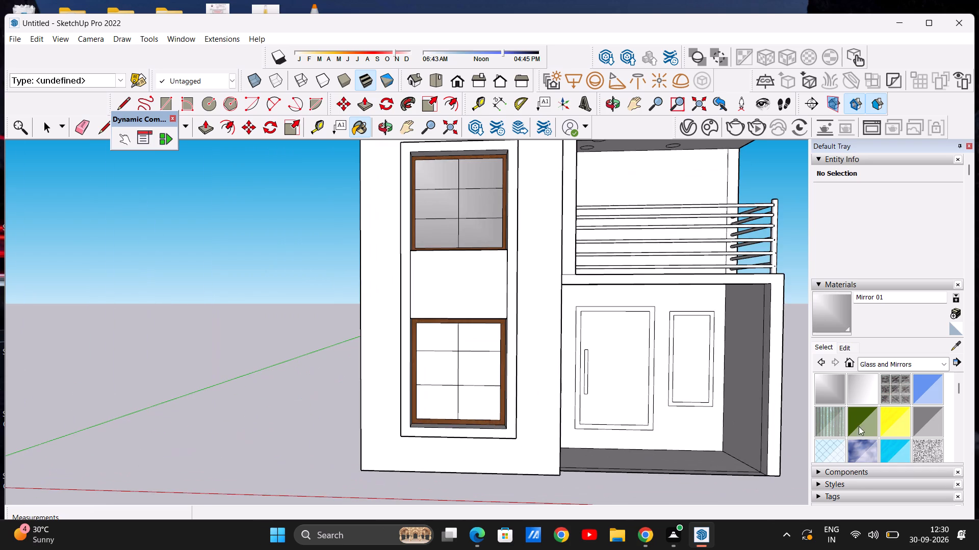
left_click(827, 443)
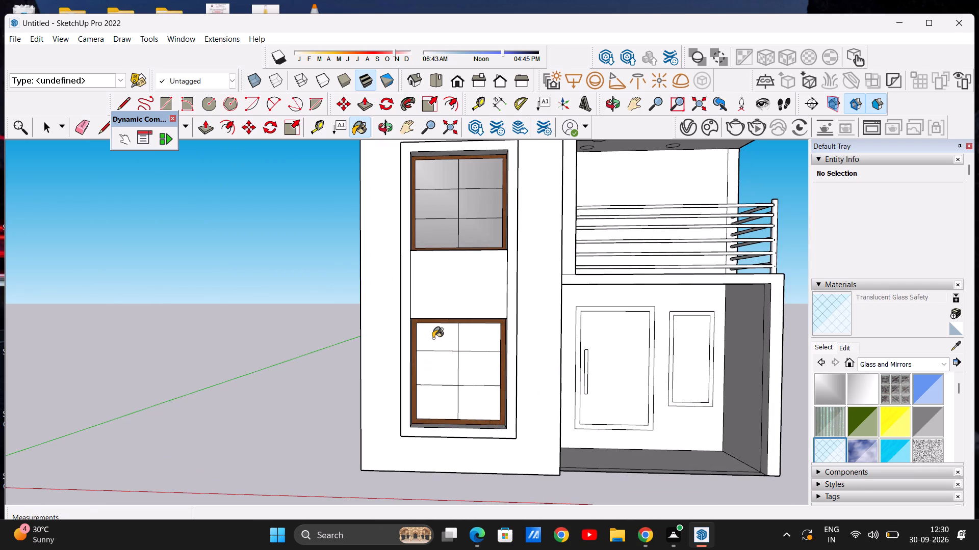
left_click(433, 338)
left_click(473, 341)
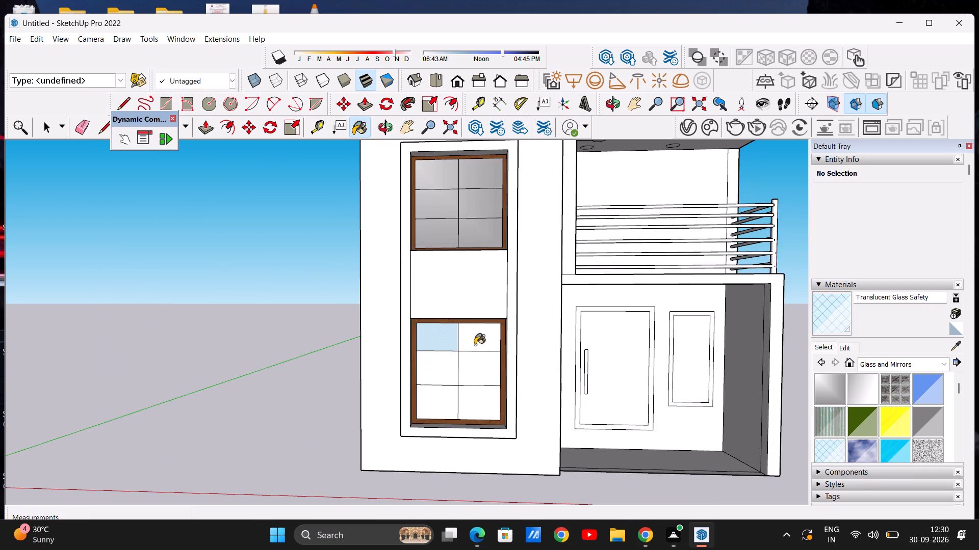
left_click(476, 373)
left_click(435, 381)
left_click(436, 398)
left_click(478, 400)
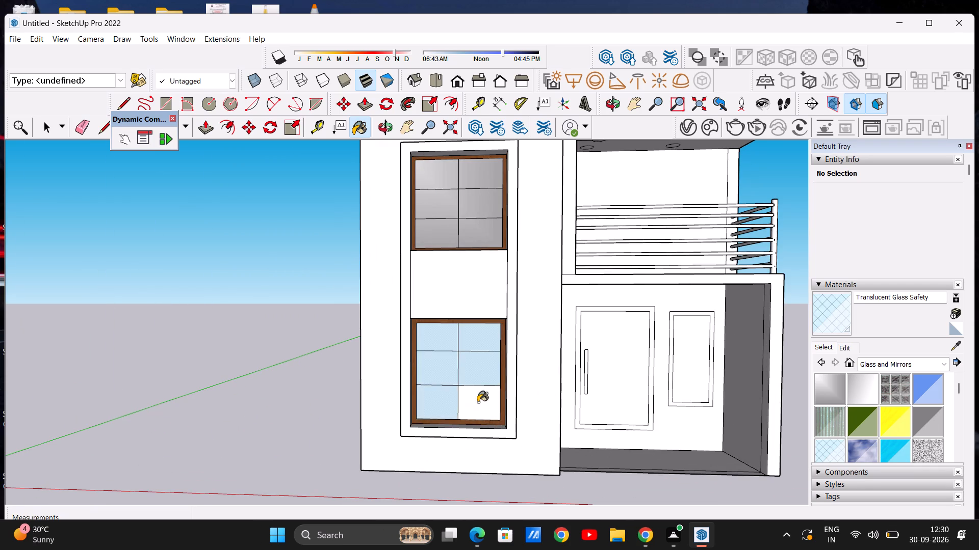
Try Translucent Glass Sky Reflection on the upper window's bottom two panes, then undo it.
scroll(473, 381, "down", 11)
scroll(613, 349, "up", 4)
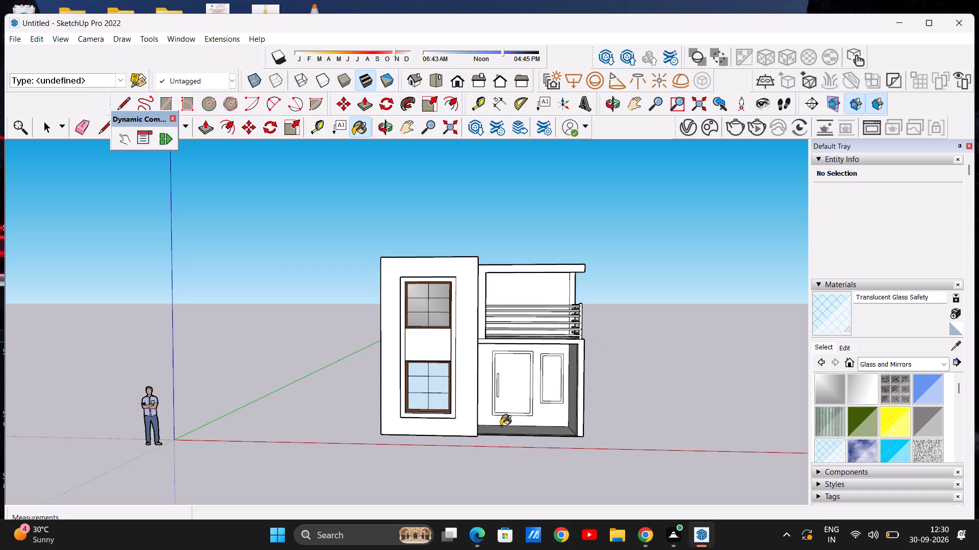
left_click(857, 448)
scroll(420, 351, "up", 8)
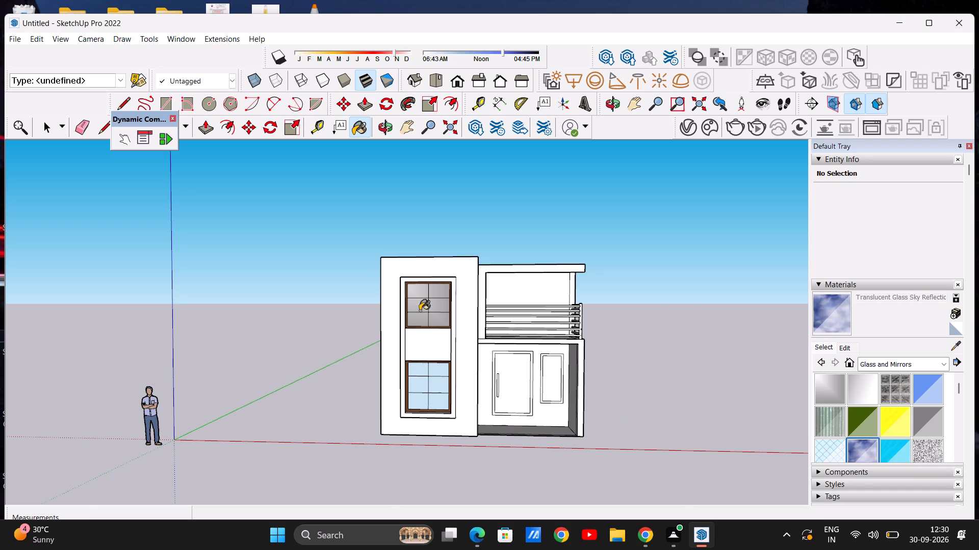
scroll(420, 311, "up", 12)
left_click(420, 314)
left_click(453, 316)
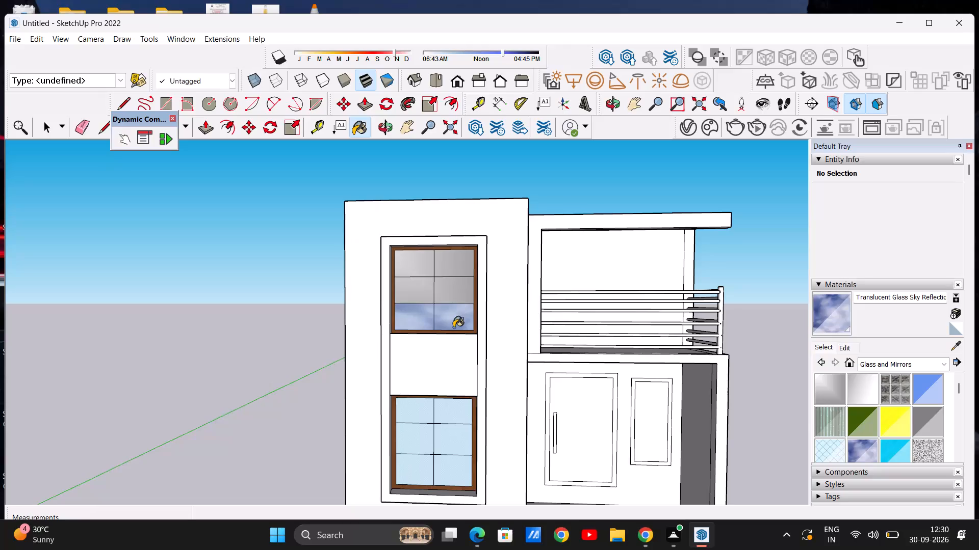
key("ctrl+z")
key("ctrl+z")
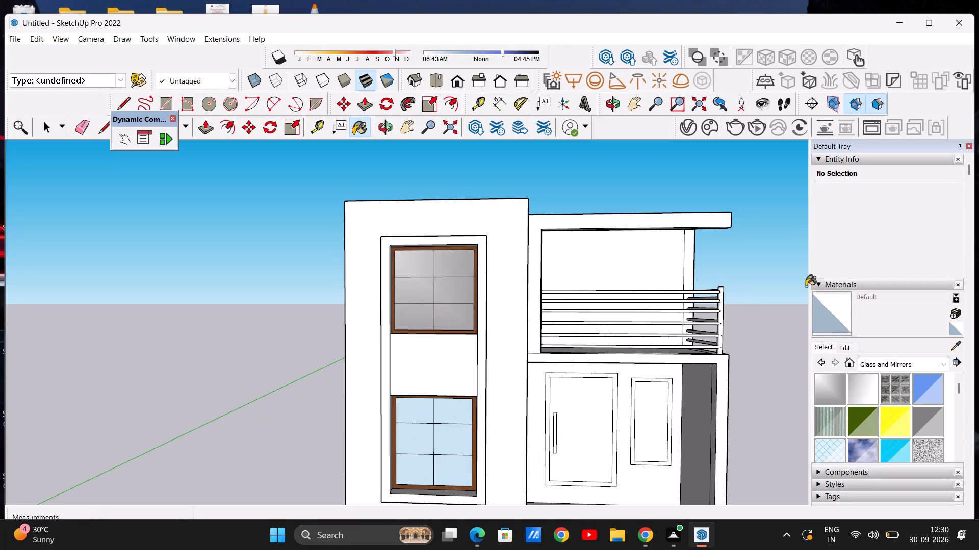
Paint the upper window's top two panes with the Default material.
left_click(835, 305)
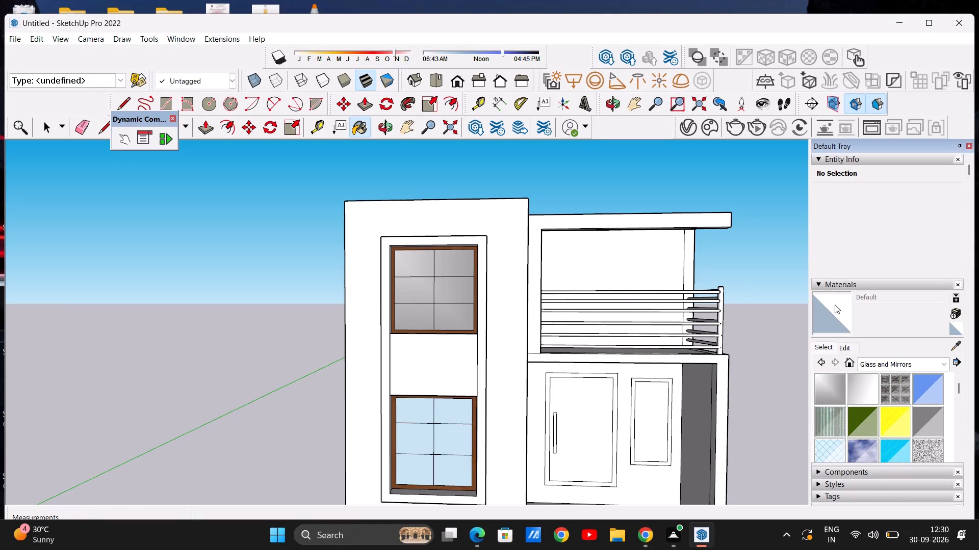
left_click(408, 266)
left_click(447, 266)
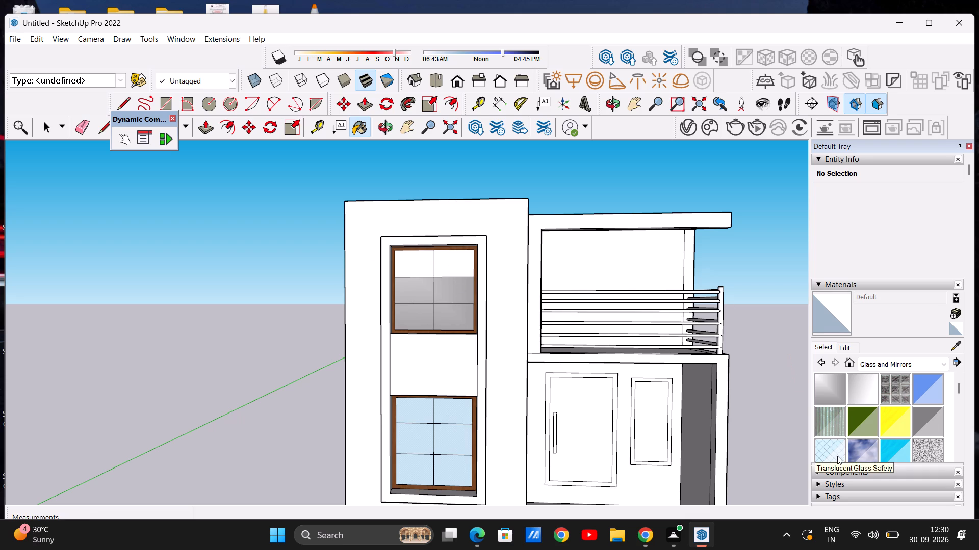
Paint all six panes of the upper front window with Translucent Glass Safety to match the lower window.
left_click(836, 455)
left_click(454, 268)
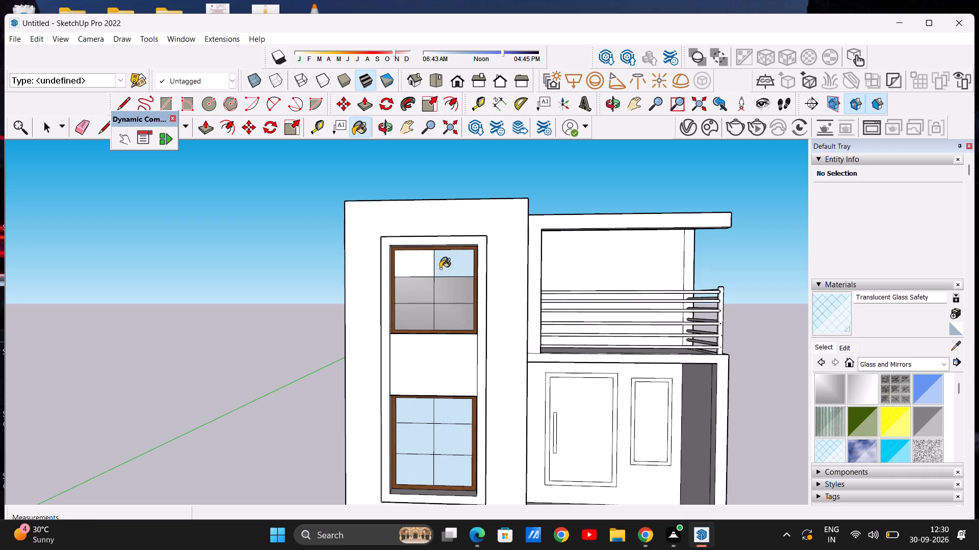
left_click(421, 267)
left_click(417, 285)
left_click(448, 289)
left_click(459, 318)
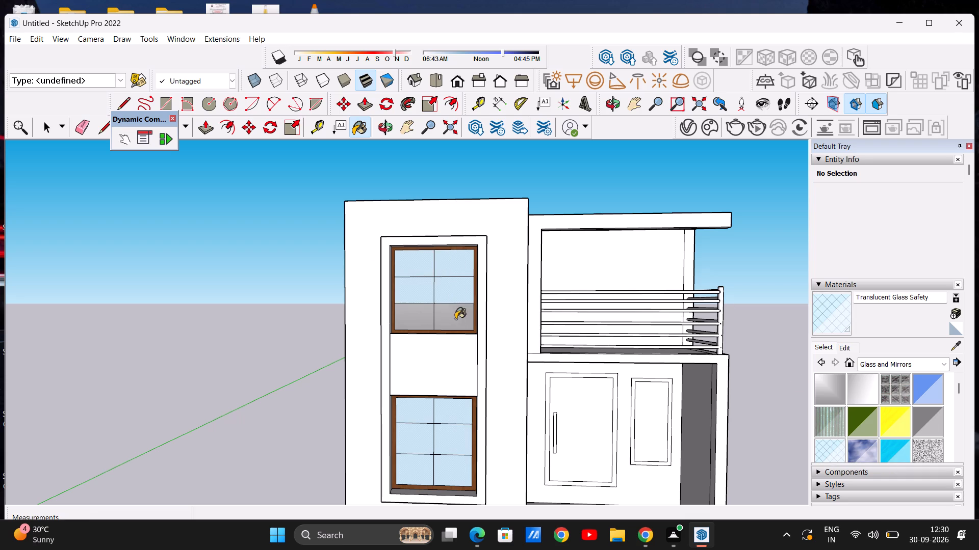
left_click(425, 320)
Examine the glazed windows up close and the whole house from the front, sides and rear.
scroll(405, 302, "down", 7)
scroll(422, 297, "up", 20)
scroll(422, 297, "up", 3)
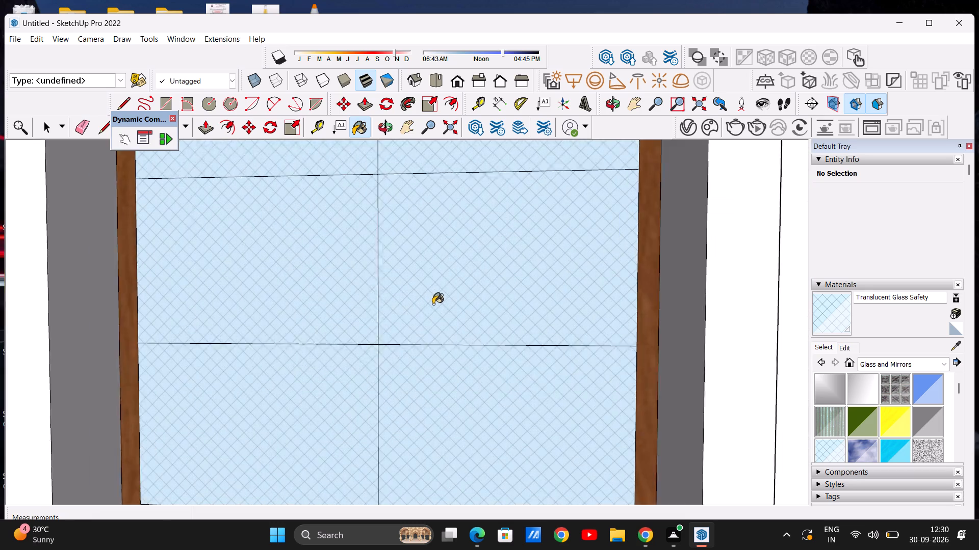
scroll(433, 304, "up", 3)
scroll(441, 304, "down", 20)
scroll(441, 304, "down", 9)
scroll(461, 407, "up", 4)
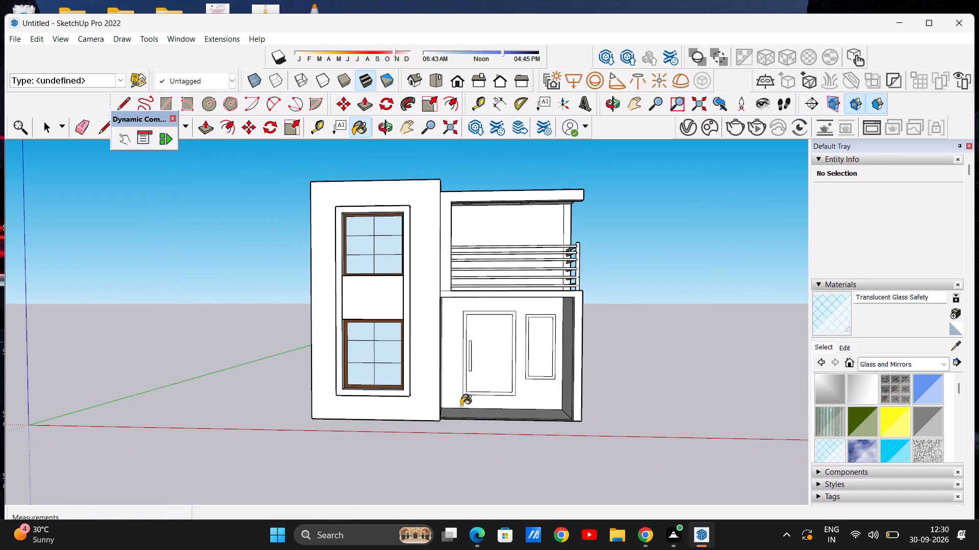
key("space")
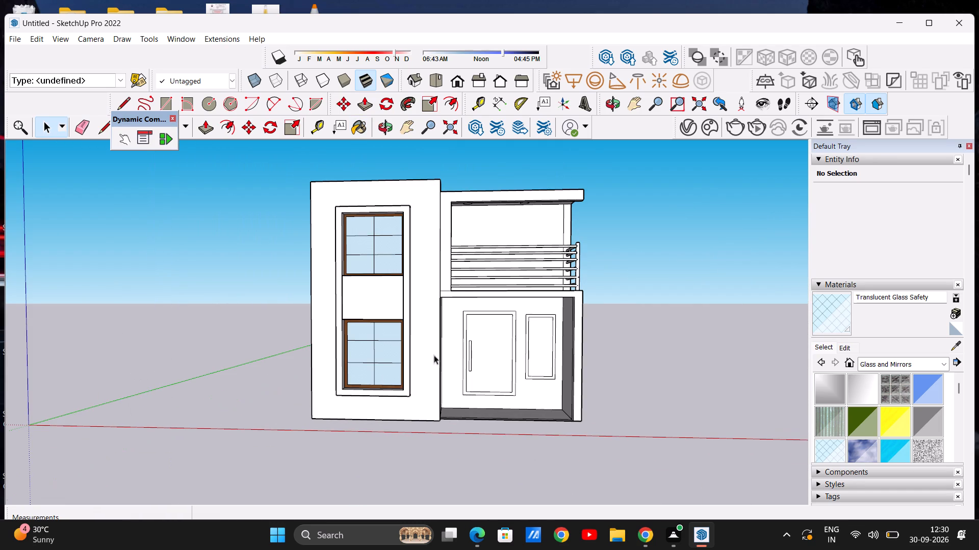
scroll(419, 304, "down", 6)
scroll(369, 281, "up", 8)
scroll(439, 282, "down", 6)
middle_click_drag(333, 314, 585, 360)
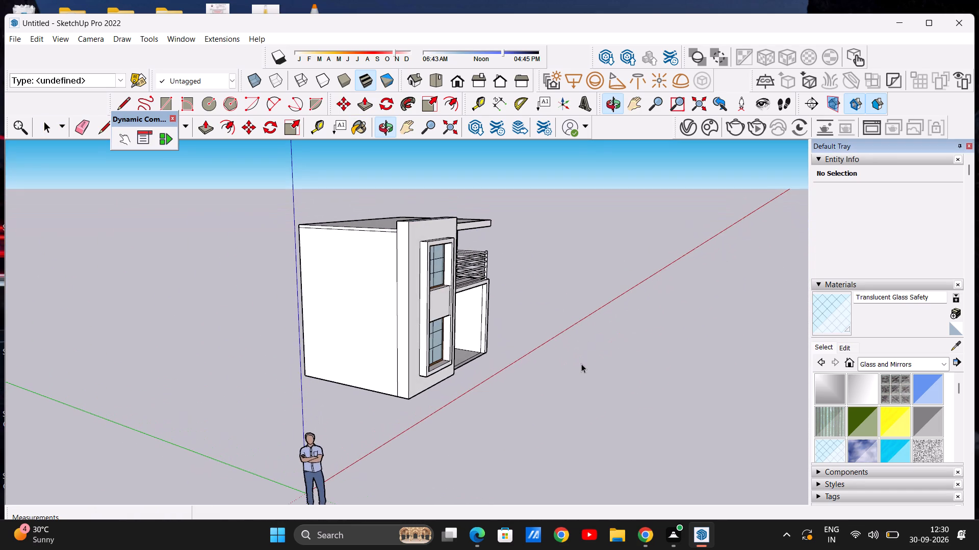
middle_click_drag(508, 372, 234, 353)
middle_click_drag(561, 305, 475, 323)
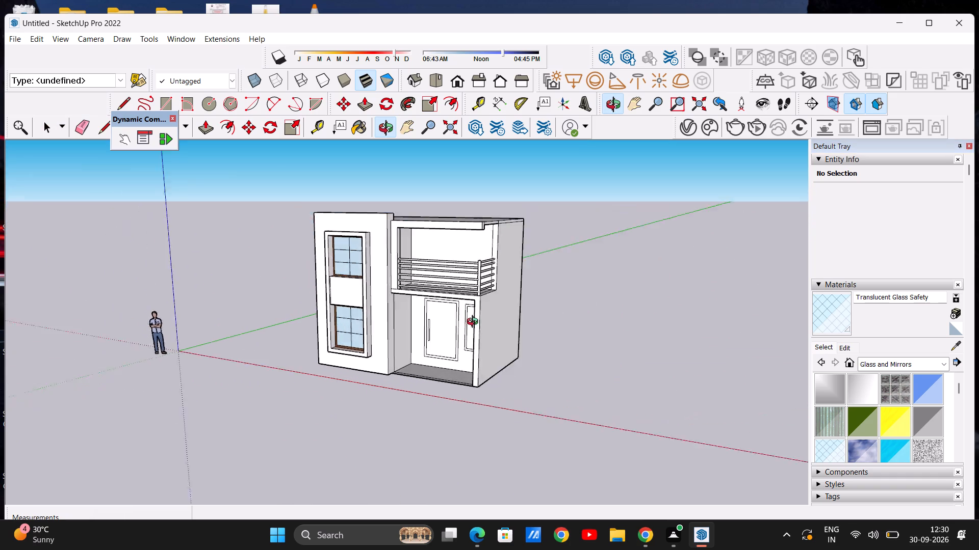
middle_click_drag(475, 323, 268, 305)
middle_click_drag(678, 295, 676, 296)
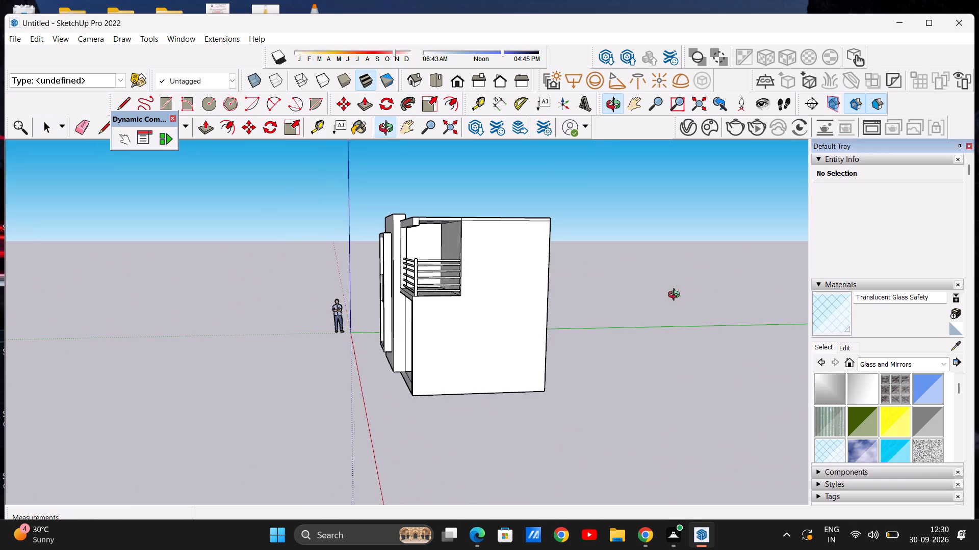
middle_click_drag(676, 296, 435, 341)
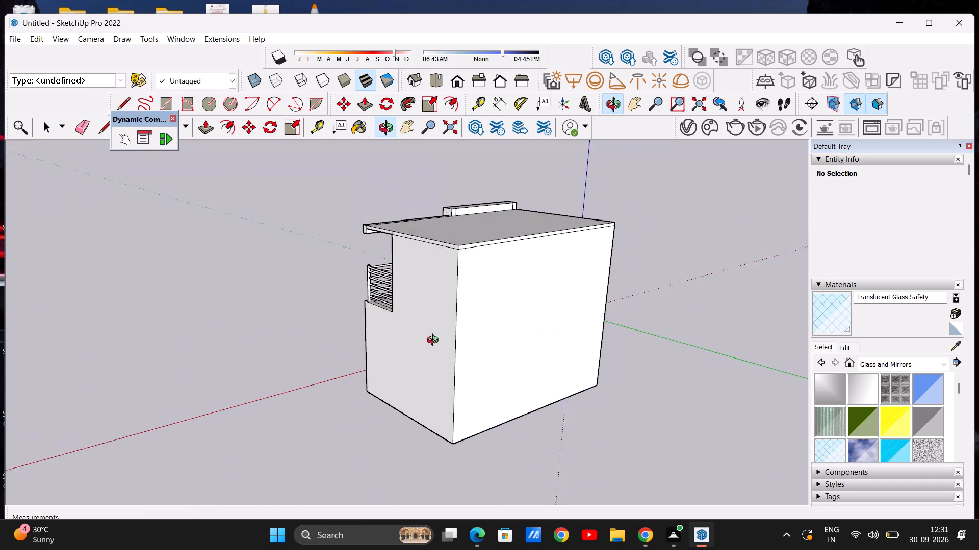
middle_click_drag(435, 341, 452, 368)
scroll(466, 282, "up", 8)
scroll(493, 285, "down", 14)
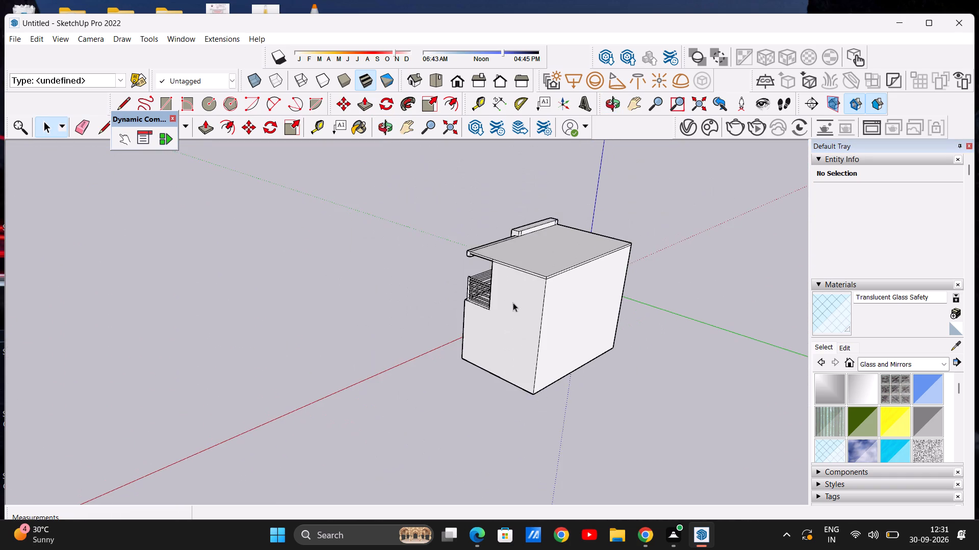
middle_click_drag(427, 315, 738, 280)
middle_click_drag(419, 282, 562, 242)
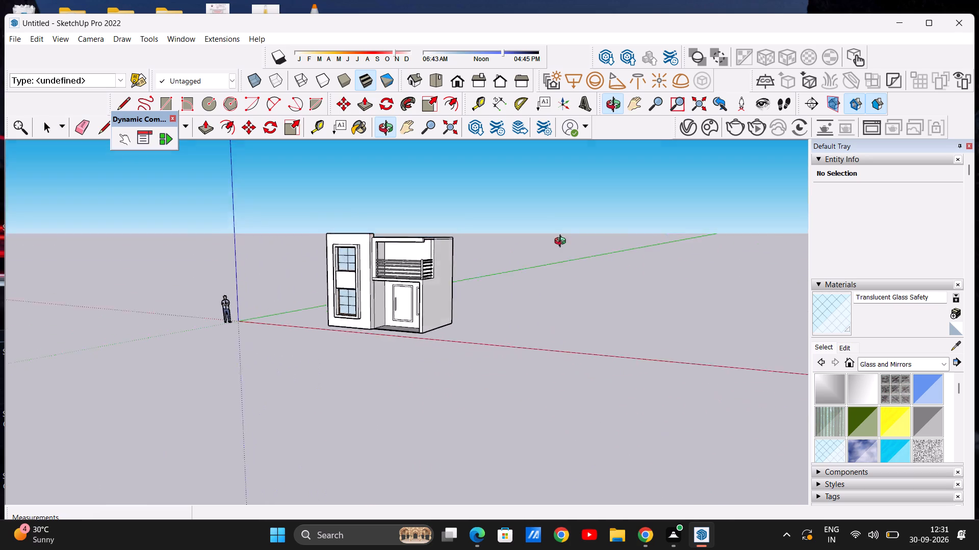
middle_click_drag(562, 242, 667, 220)
middle_click_drag(618, 224, 541, 231)
scroll(338, 272, "up", 5)
scroll(467, 264, "down", 7)
scroll(284, 314, "up", 3)
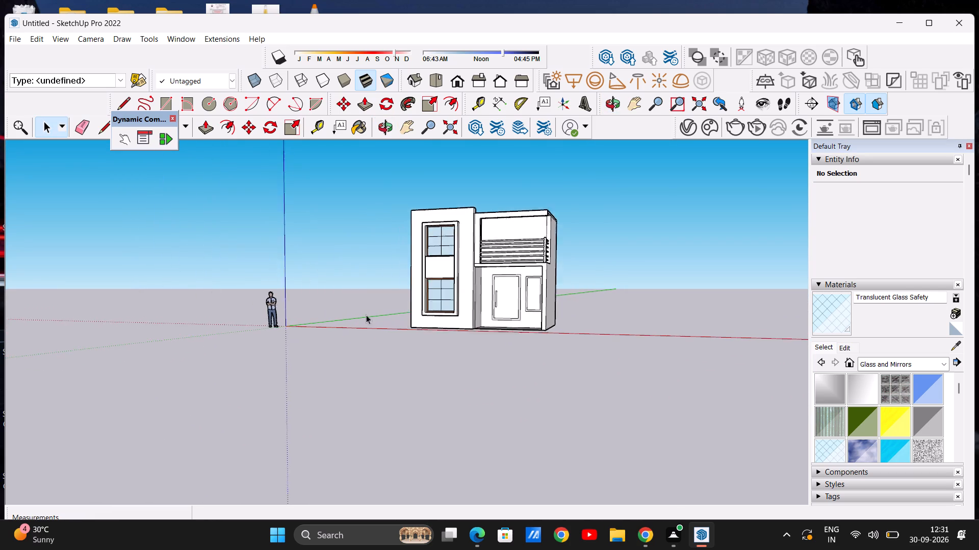
scroll(366, 315, "up", 3)
scroll(446, 290, "down", 3)
middle_click_drag(437, 291, 517, 314)
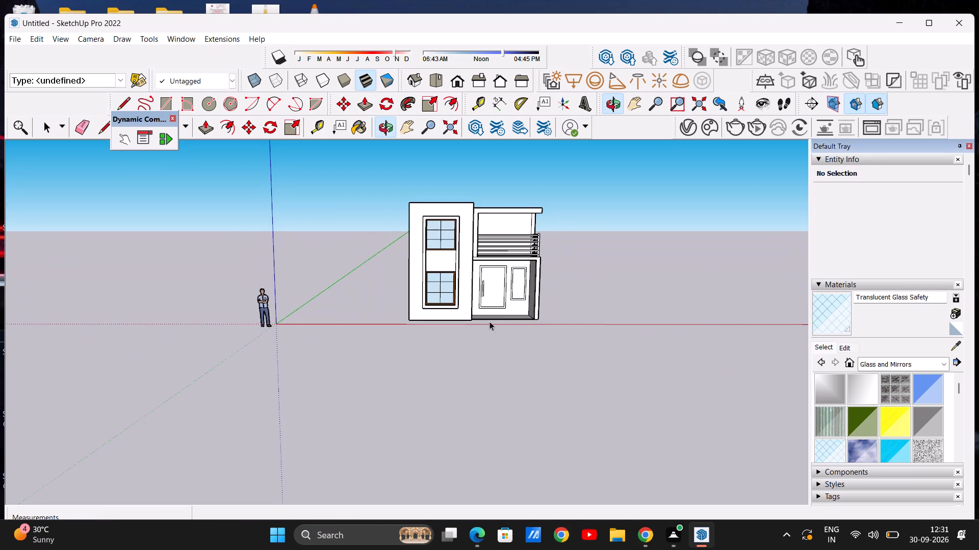
middle_click_drag(444, 315, 432, 310)
scroll(416, 308, "down", 4)
scroll(480, 256, "up", 7)
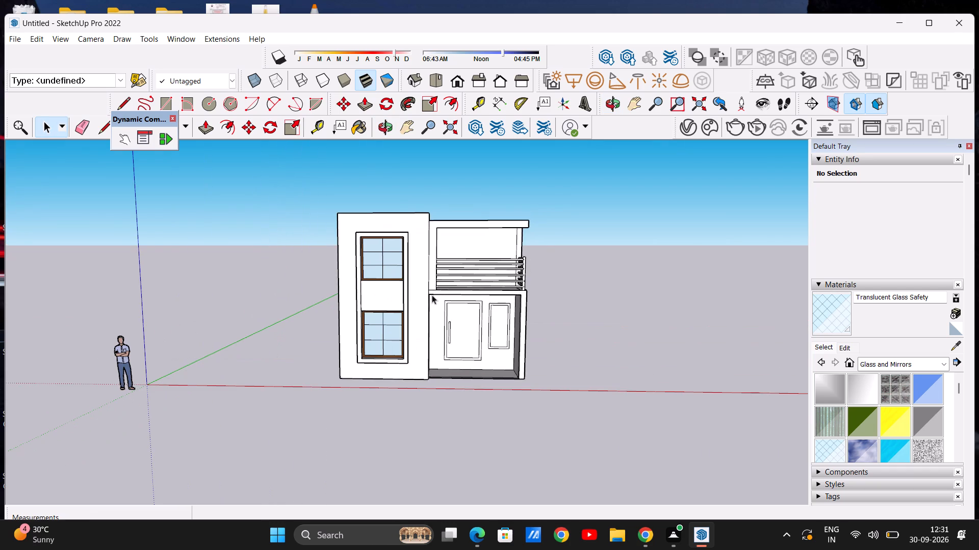
middle_click_drag(414, 308, 413, 284)
Draw a rectangle about 5' 10" by 3' 6" on the entrance porch floor, against the wall below the door.
scroll(447, 362, "up", 7)
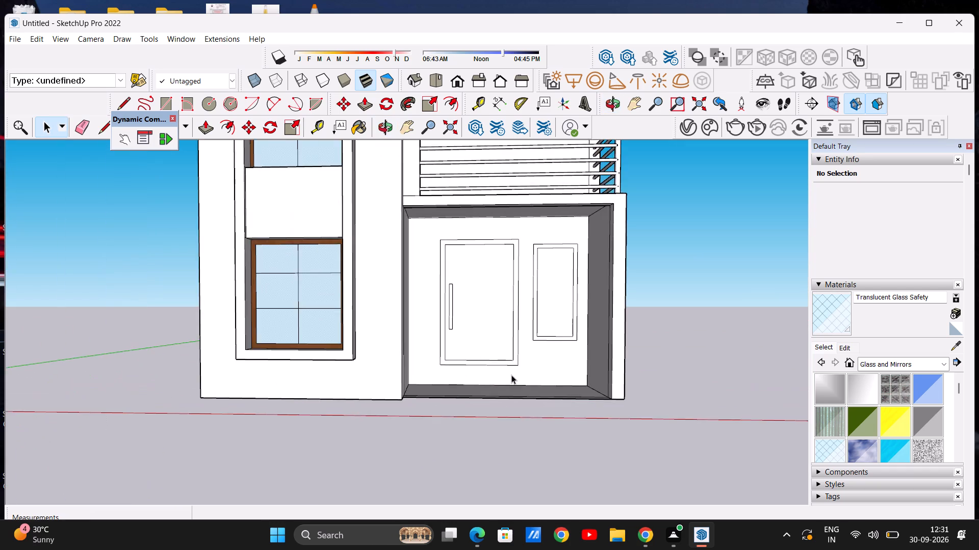
scroll(511, 375, "up", 5)
scroll(474, 362, "down", 2)
middle_click_drag(470, 383, 473, 462)
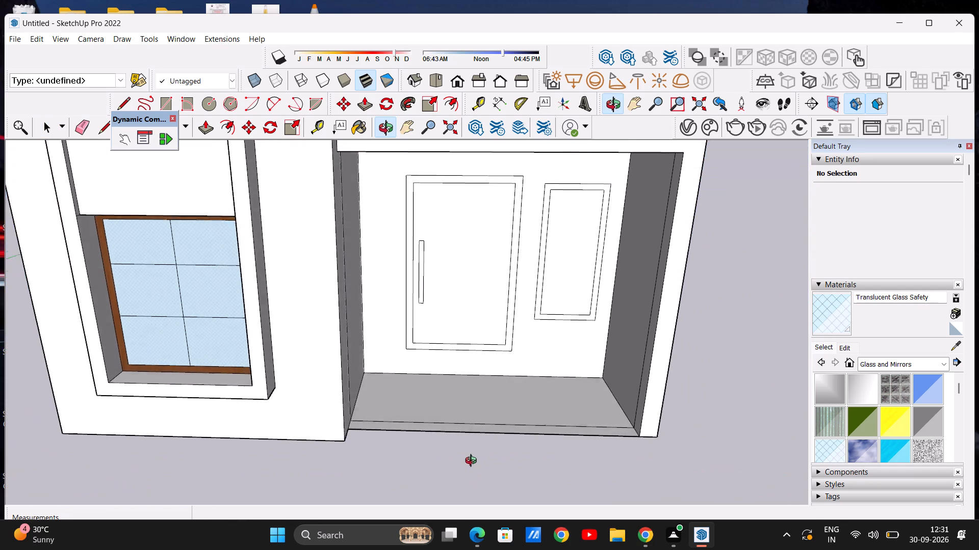
middle_click_drag(473, 462, 471, 481)
left_click(166, 100)
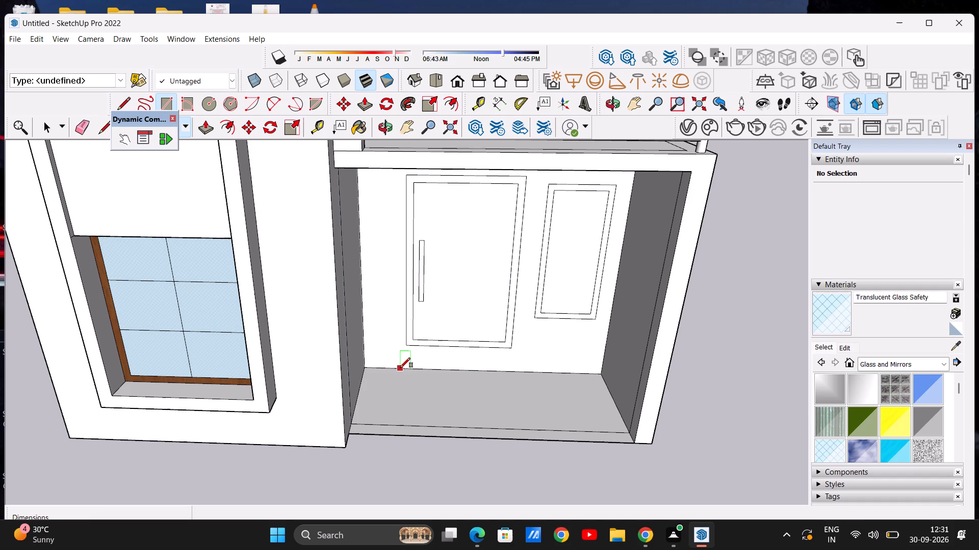
left_click(400, 368)
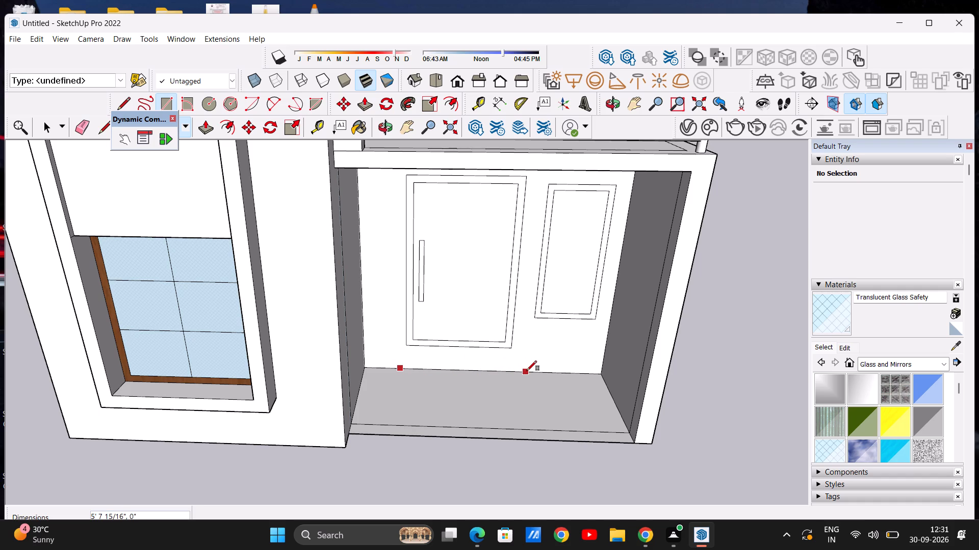
left_click(527, 371)
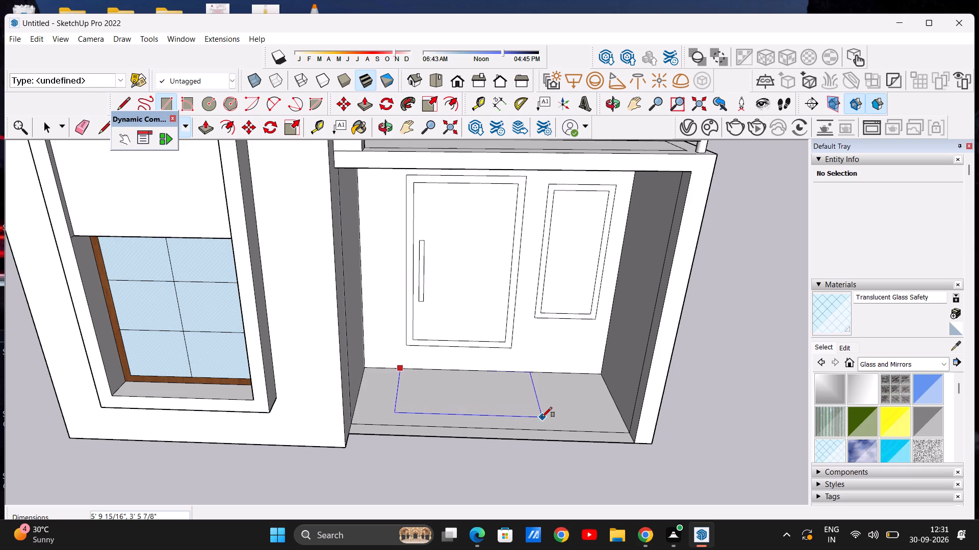
left_click(542, 417)
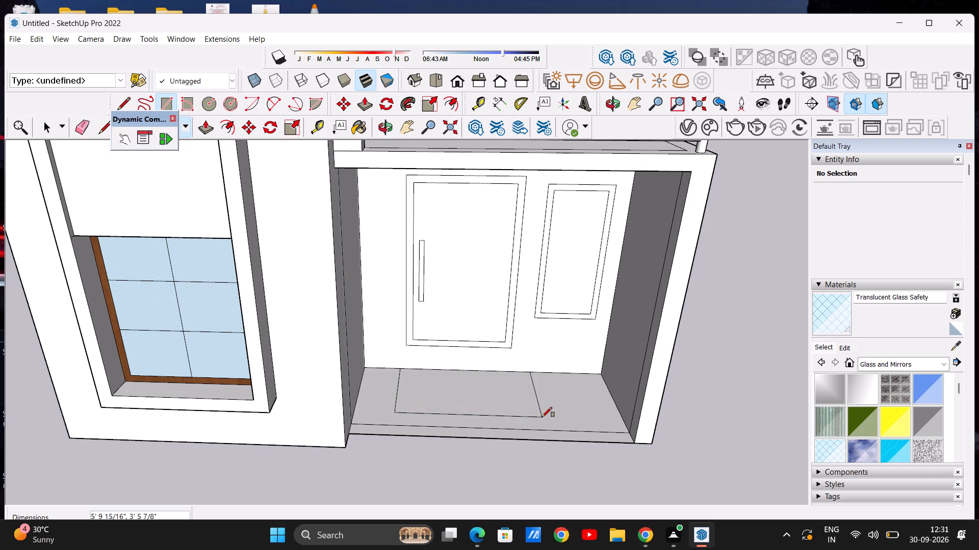
key("space")
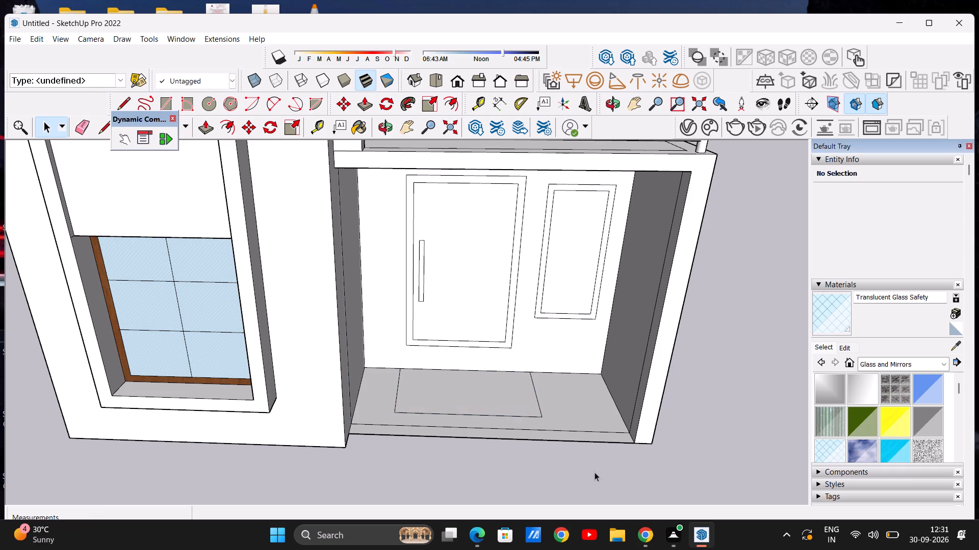
Divide the porch floor rectangle into three strips with two lines about 5' 10" long, parallel to the door wall.
scroll(523, 237, "down", 4)
middle_click_drag(501, 323, 496, 390)
scroll(502, 372, "down", 1)
scroll(548, 321, "up", 4)
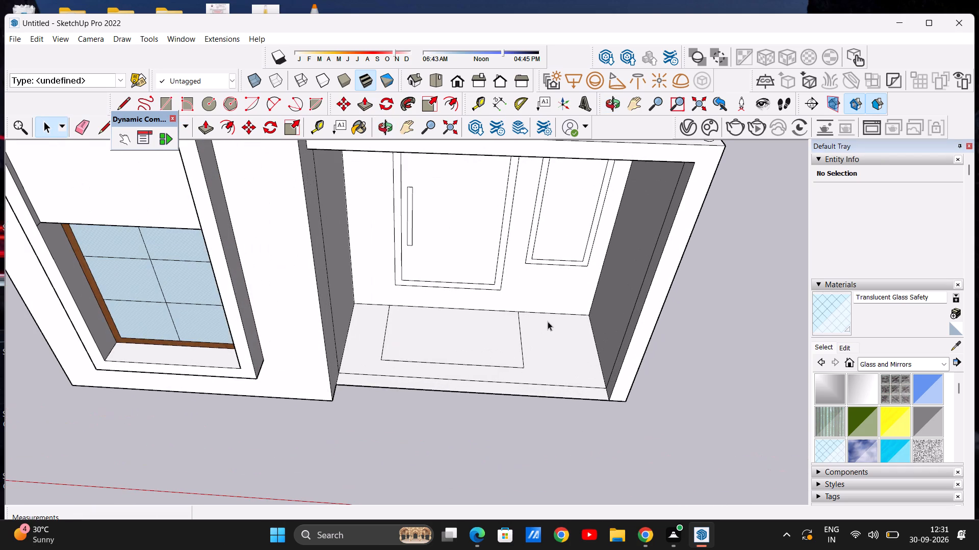
key("l")
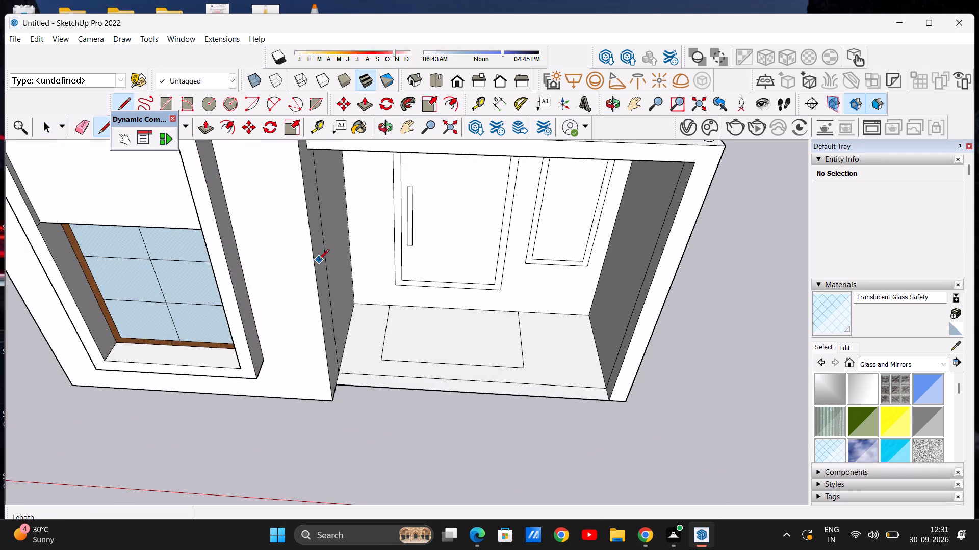
scroll(404, 336, "up", 7)
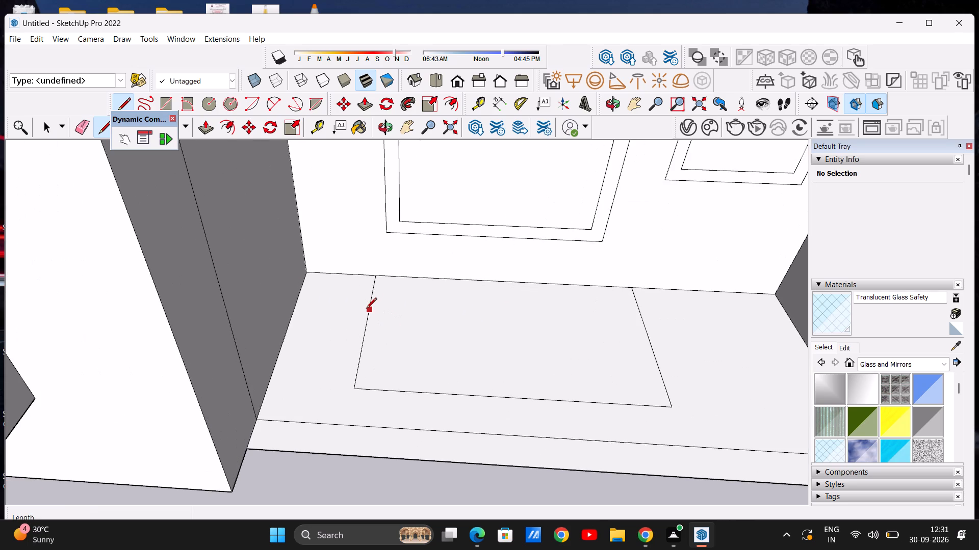
left_click(368, 304)
left_click(643, 319)
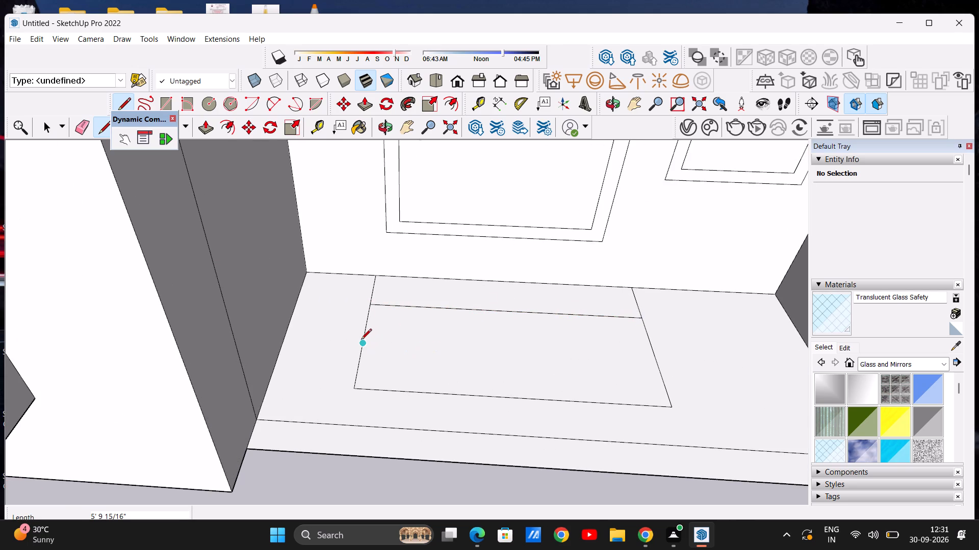
left_click(361, 340)
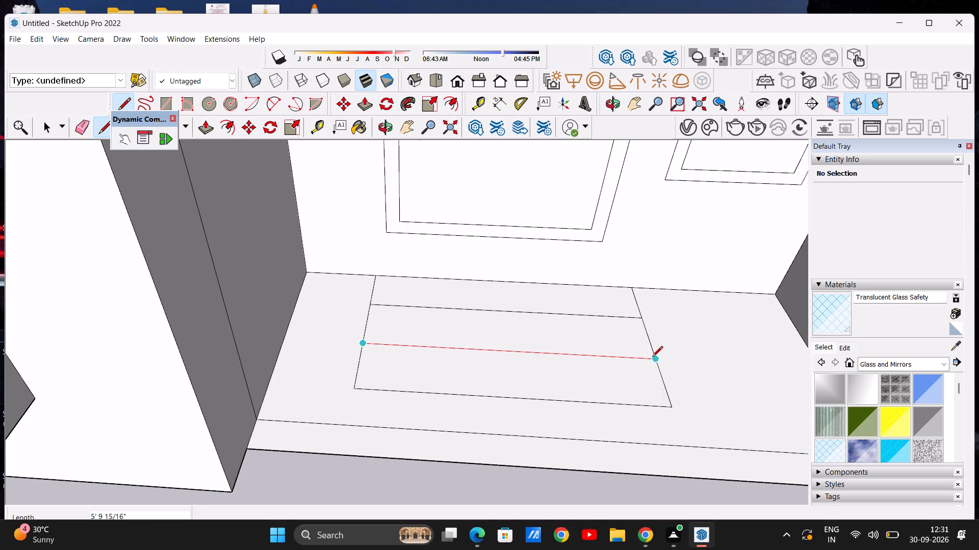
left_click(652, 358)
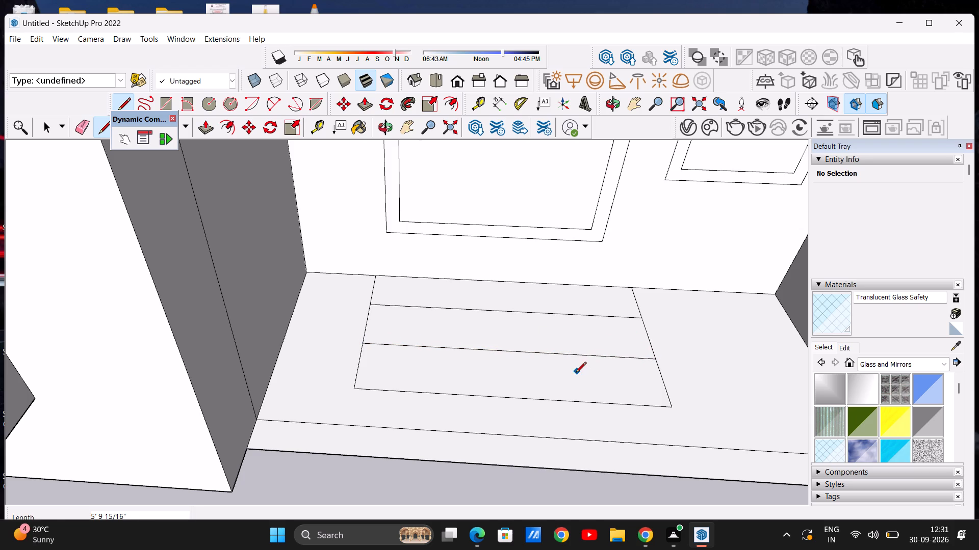
key("space")
Push/Pull the strip against the door wall up about 1' 2" as the top step.
scroll(437, 339, "down", 9)
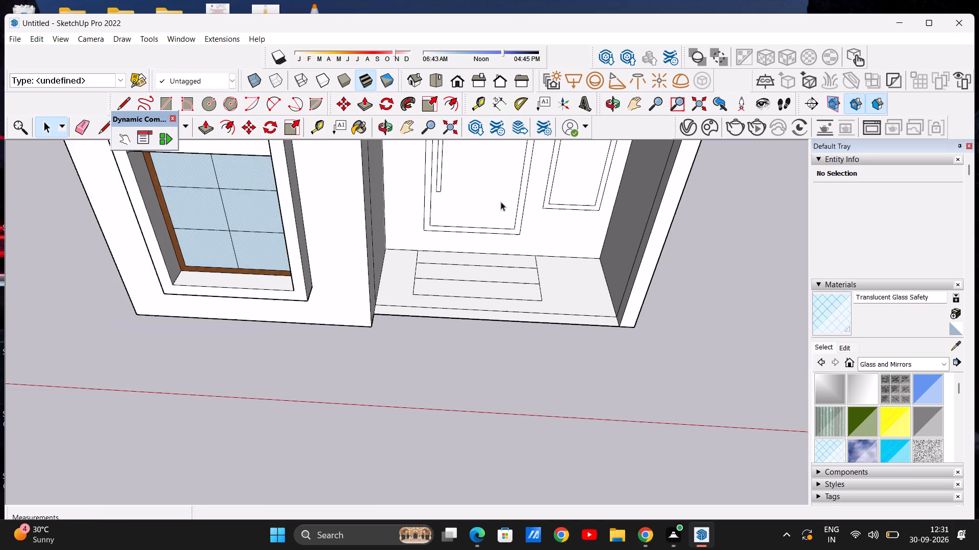
middle_click_drag(538, 252, 433, 234)
scroll(588, 269, "up", 4)
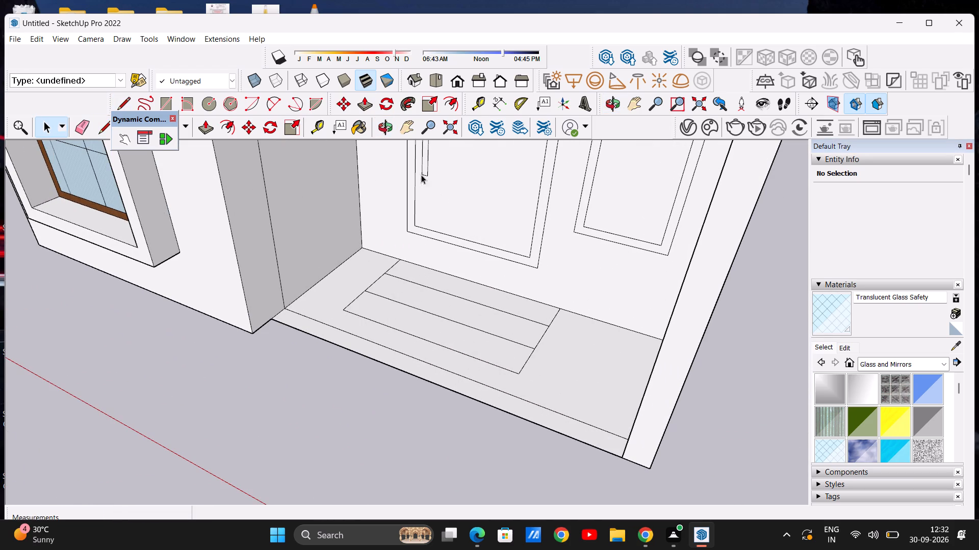
left_click(204, 127)
scroll(531, 305, "up", 7)
left_click(540, 311)
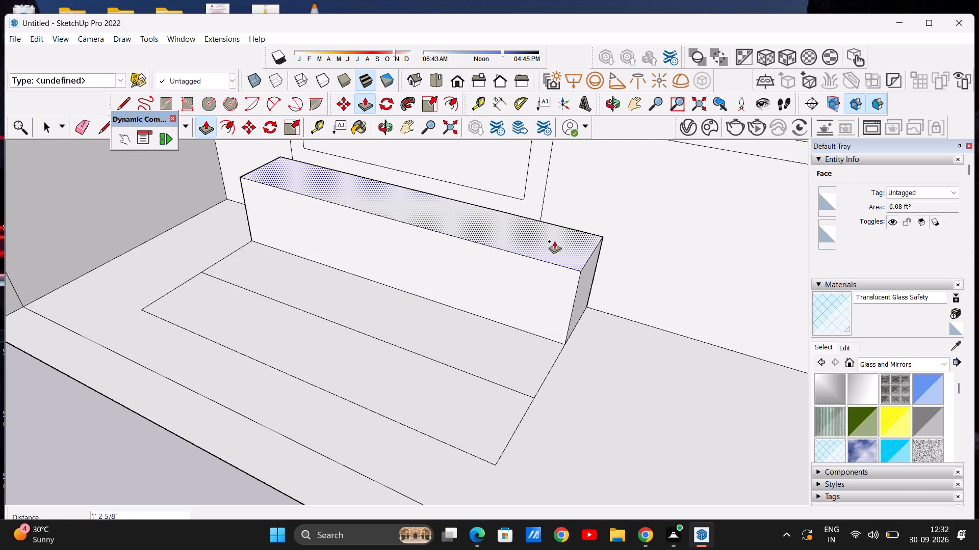
middle_click_drag(532, 252, 500, 269)
scroll(500, 267, "up", 1)
middle_click_drag(578, 249, 377, 282)
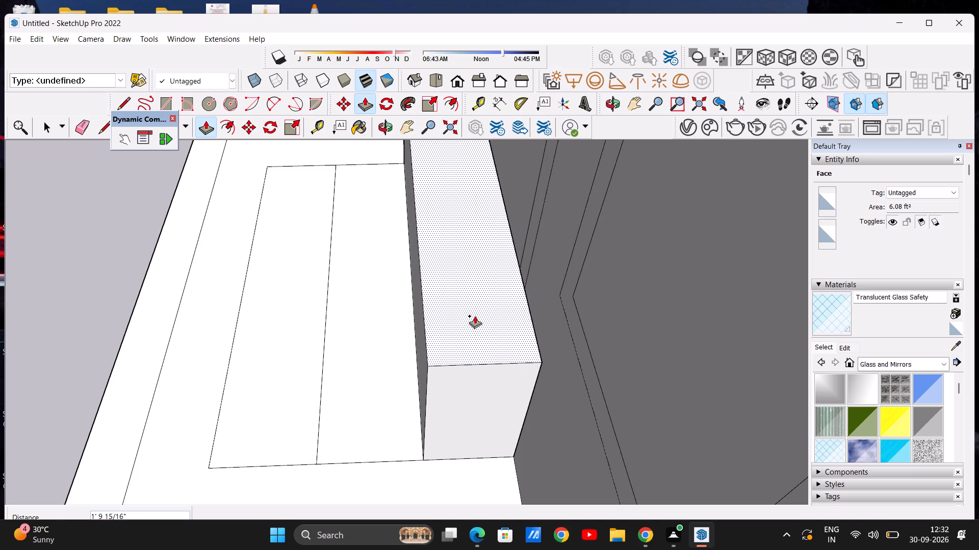
middle_click_drag(475, 316, 478, 361)
middle_click_drag(478, 378, 657, 265)
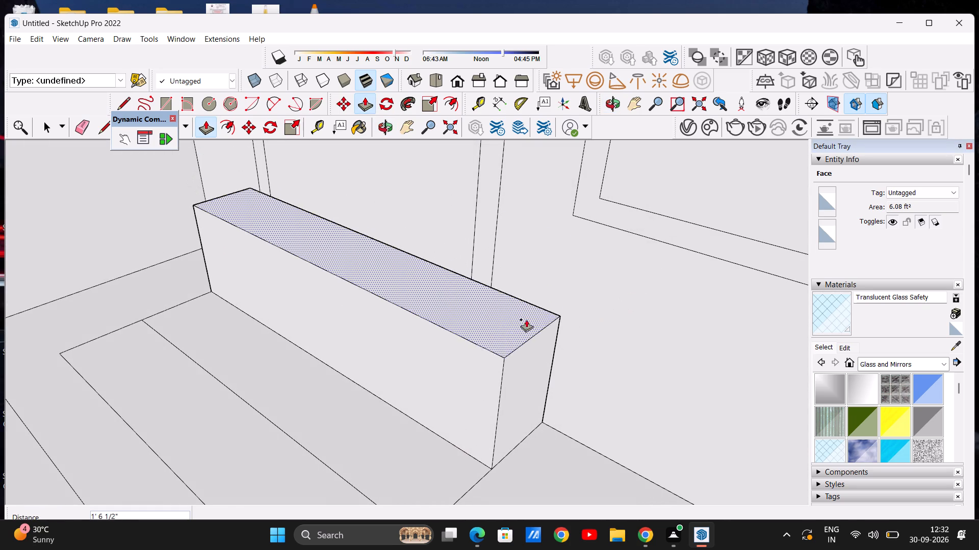
left_click(510, 344)
Push/Pull the middle strip up about 8 7/8" and the front strip up about 5 7/8" as the lower steps.
scroll(472, 333, "down", 12)
middle_click_drag(476, 382, 473, 339)
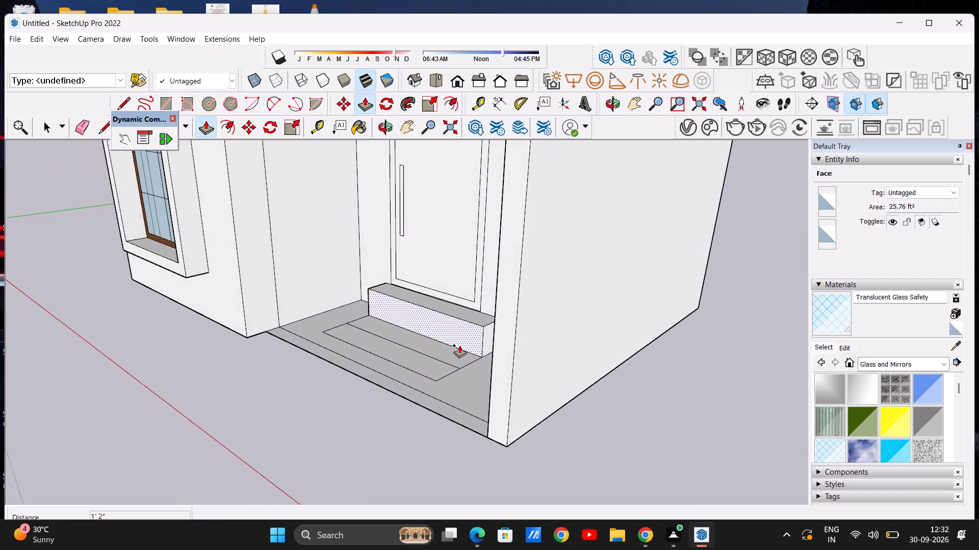
scroll(459, 346, "up", 7)
left_click(456, 354)
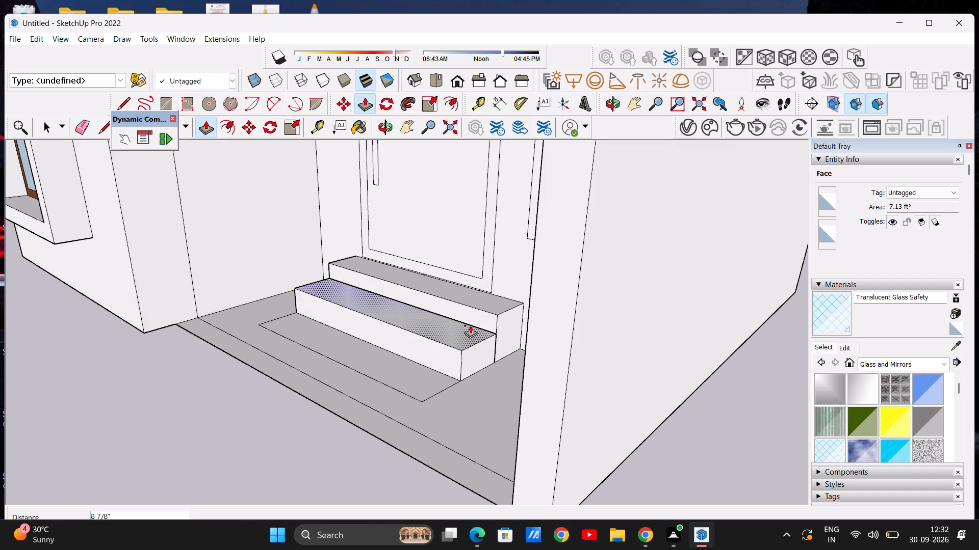
left_click(470, 325)
left_click(422, 378)
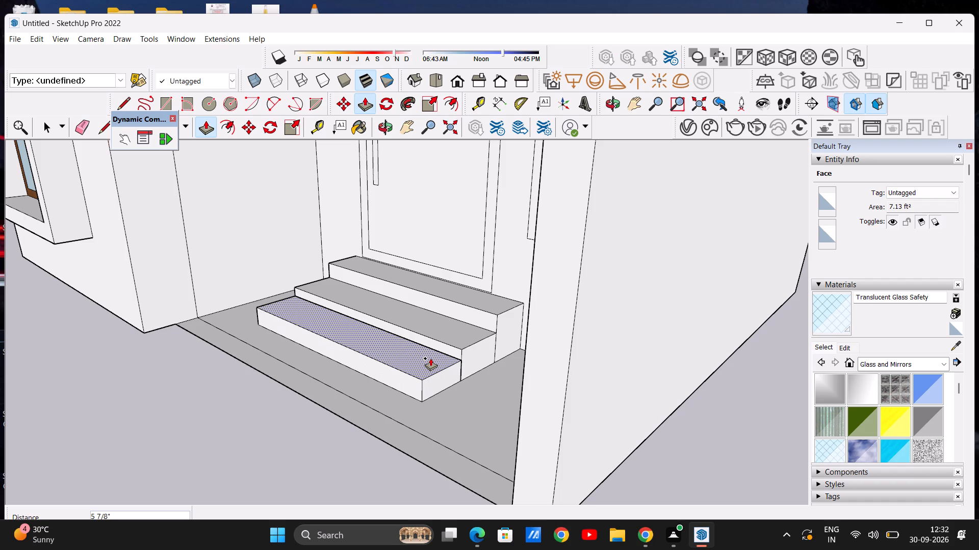
left_click(430, 358)
Raise the middle step by about another 2" and the front step by about another 1 5/16".
left_click(461, 326)
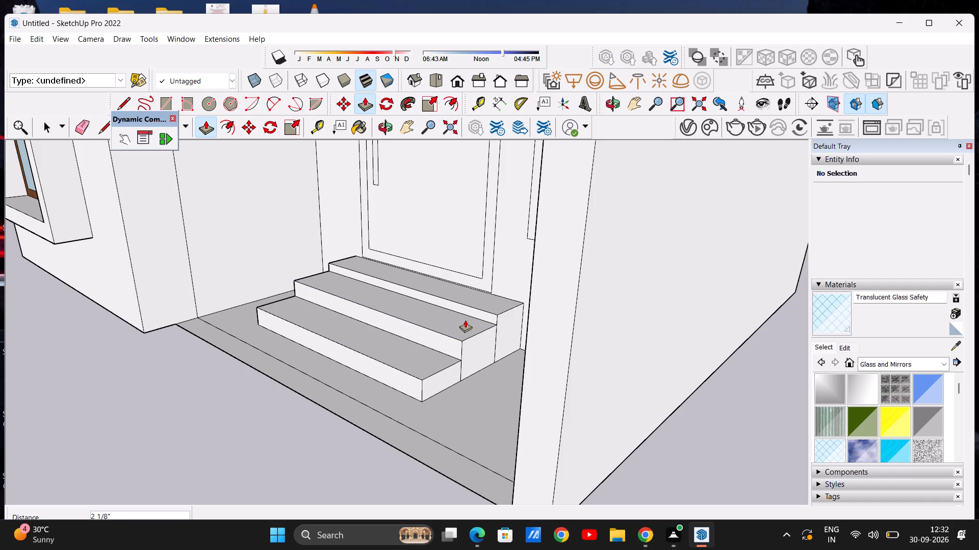
left_click(465, 320)
left_click(421, 365)
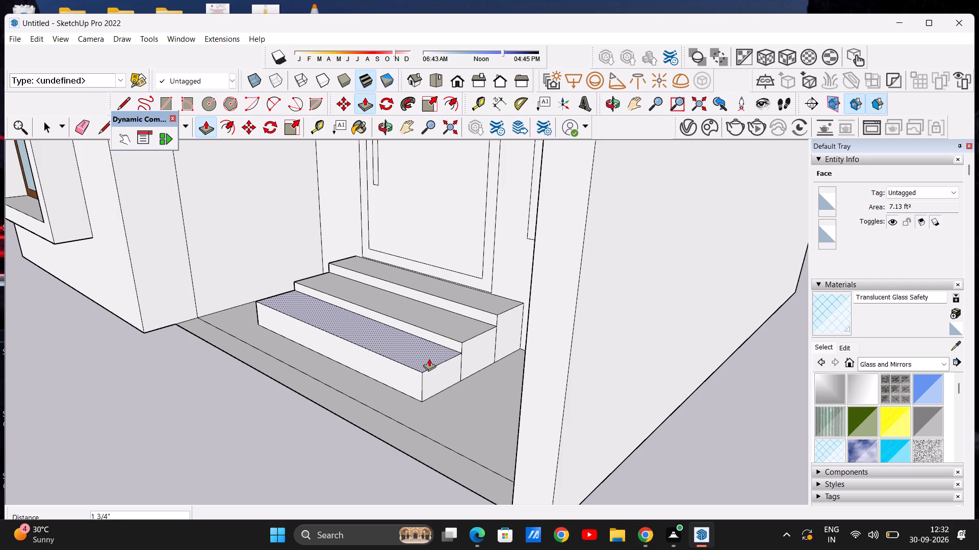
left_click(428, 360)
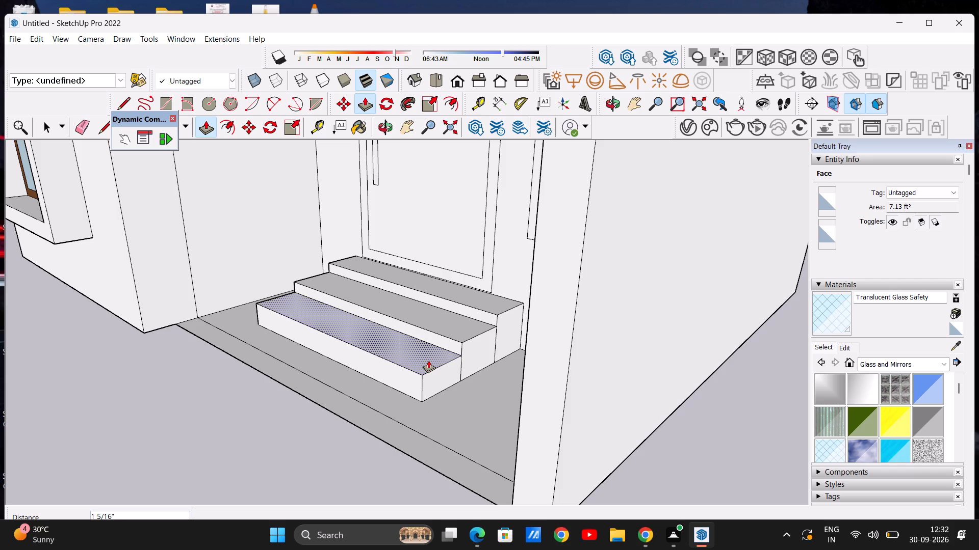
key("space")
Examine the entrance steps up close and the whole front facade from different heights.
scroll(411, 308, "down", 13)
middle_click_drag(403, 308, 546, 281)
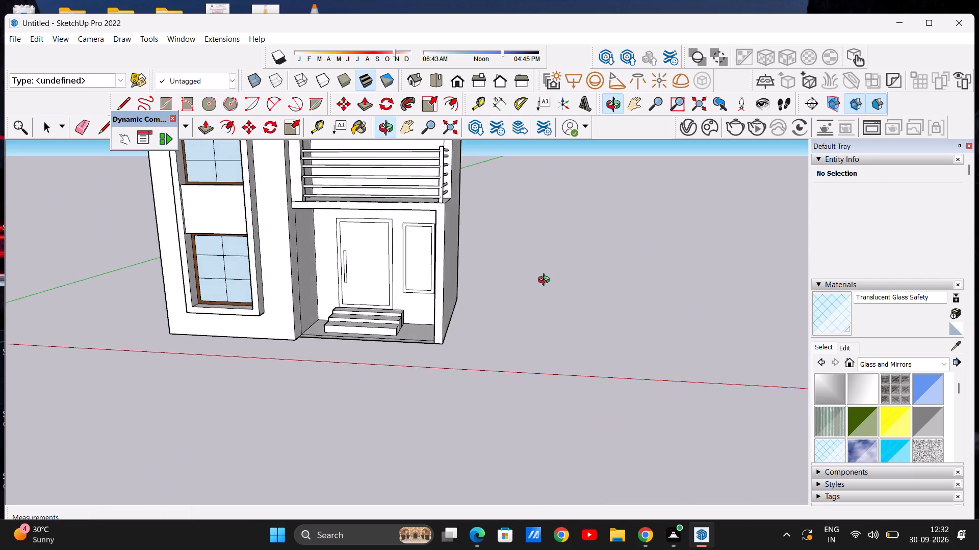
middle_click_drag(546, 281, 579, 262)
scroll(369, 303, "up", 5)
middle_click_drag(352, 311, 342, 359)
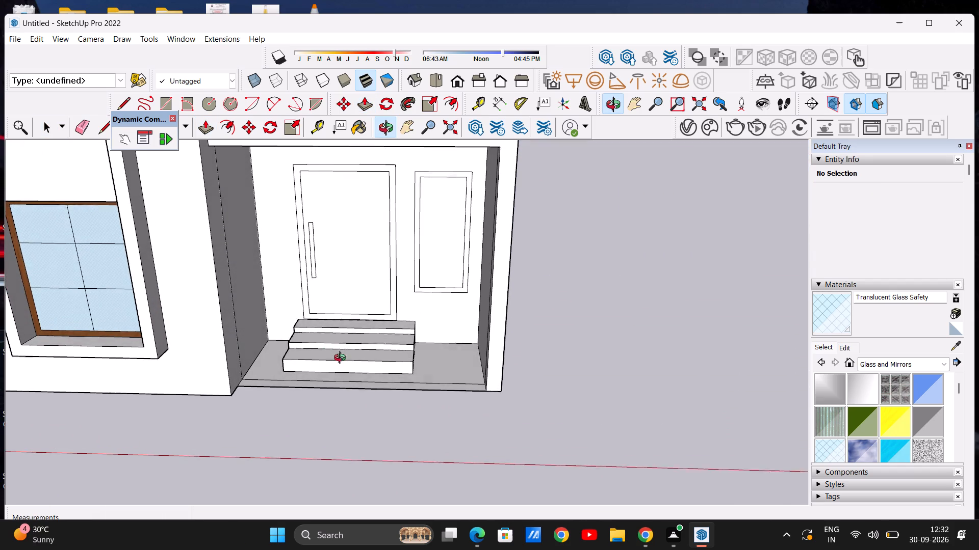
middle_click_drag(342, 359, 341, 366)
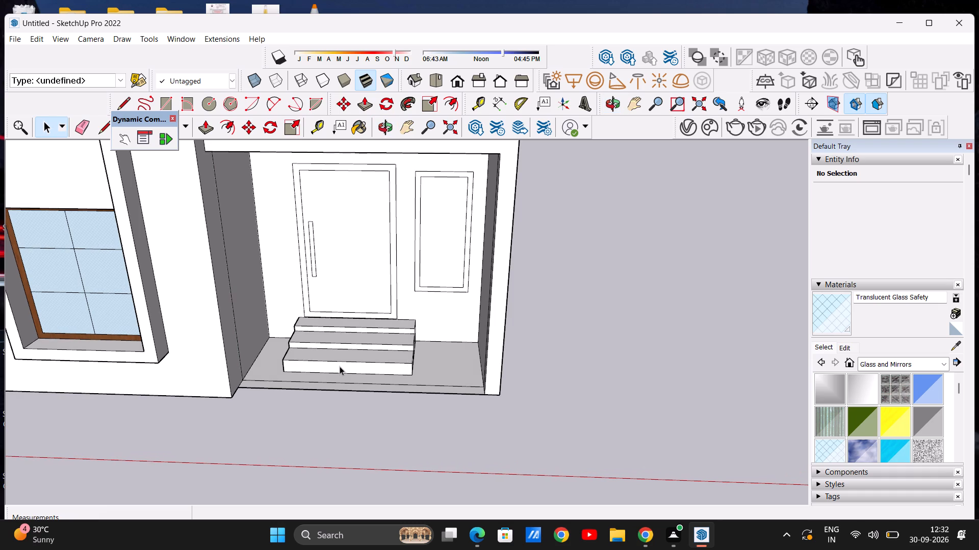
scroll(340, 366, "down", 10)
middle_click_drag(377, 363, 372, 318)
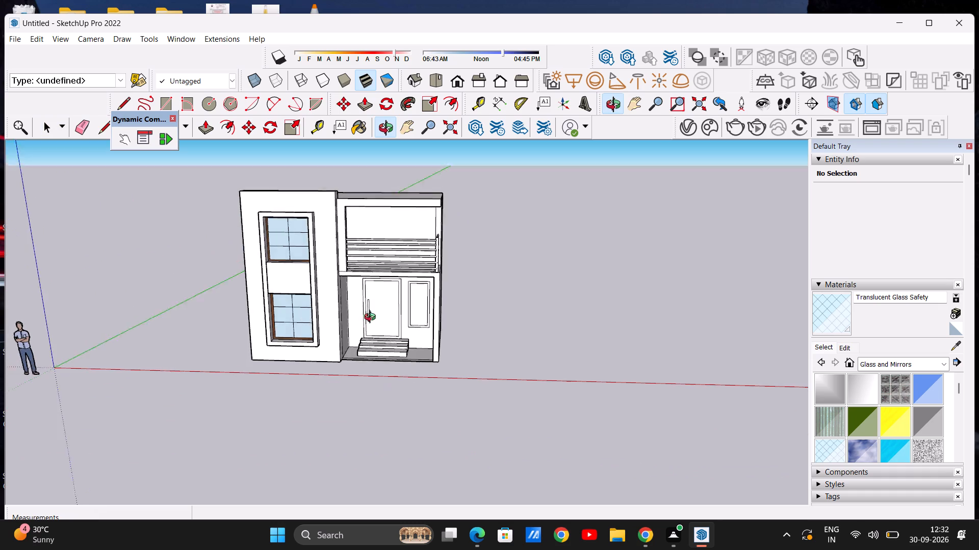
middle_click_drag(372, 318, 367, 284)
scroll(368, 334, "up", 7)
scroll(364, 320, "down", 2)
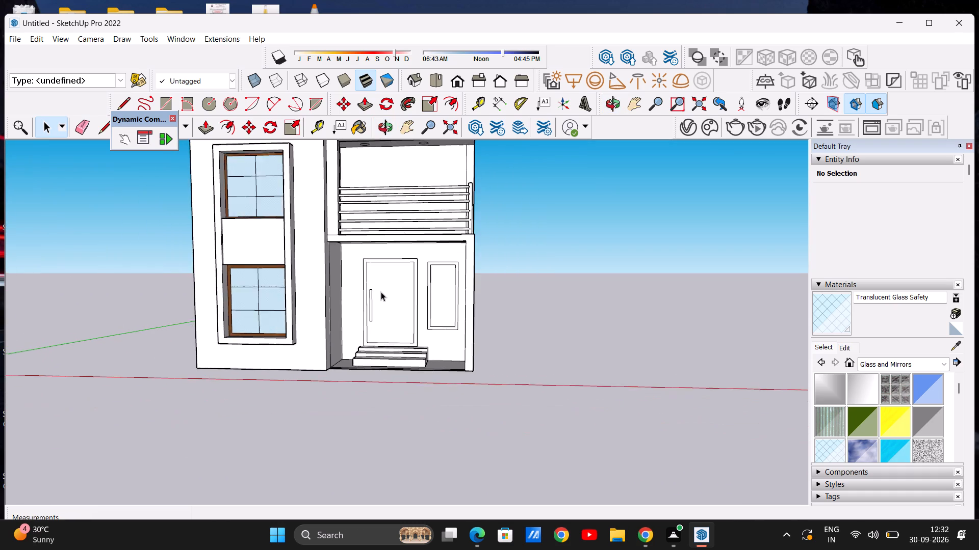
scroll(381, 292, "down", 3)
middle_click_drag(367, 340, 373, 309)
scroll(417, 296, "up", 4)
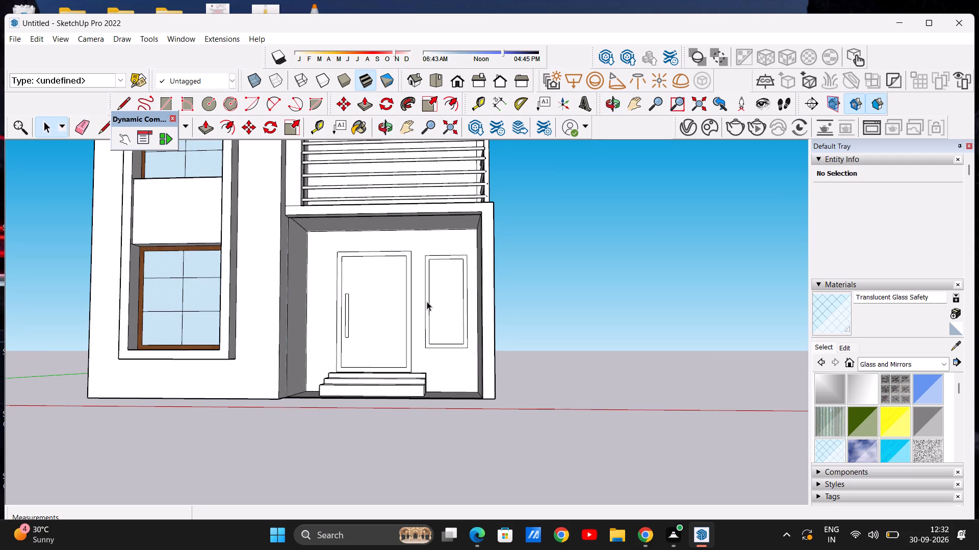
scroll(426, 297, "down", 1)
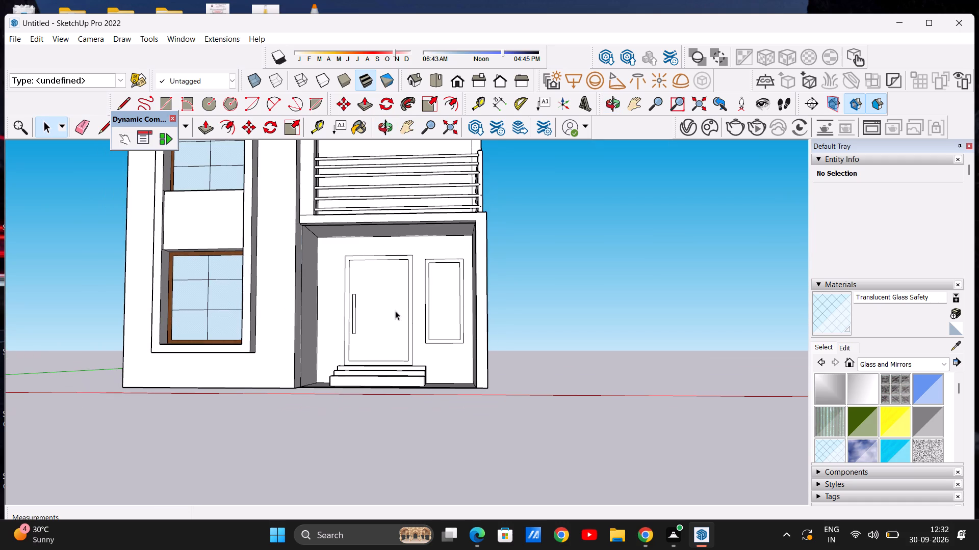
scroll(390, 314, "down", 4)
scroll(402, 279, "up", 2)
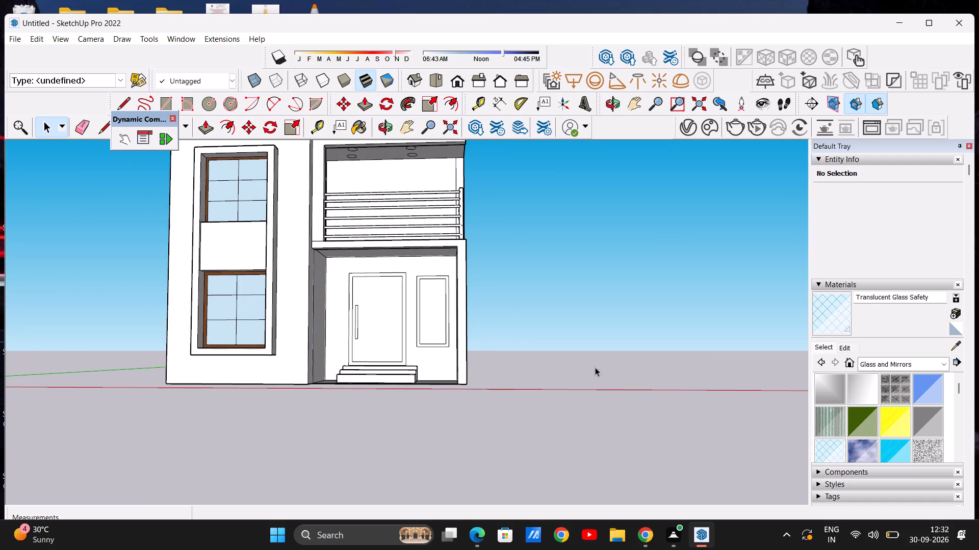
Pick Wood Veneer 01 from the Wood materials collection for painting.
left_click(943, 366)
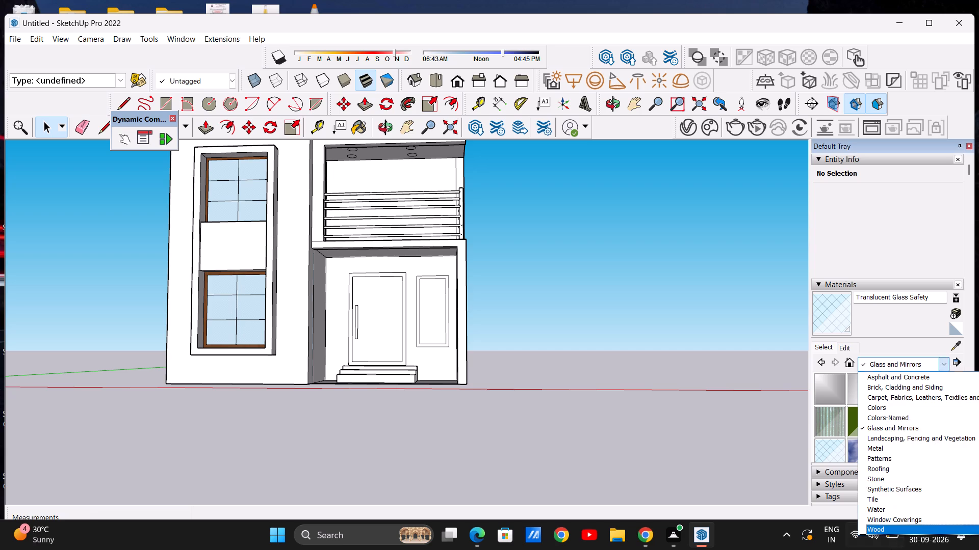
left_click(879, 528)
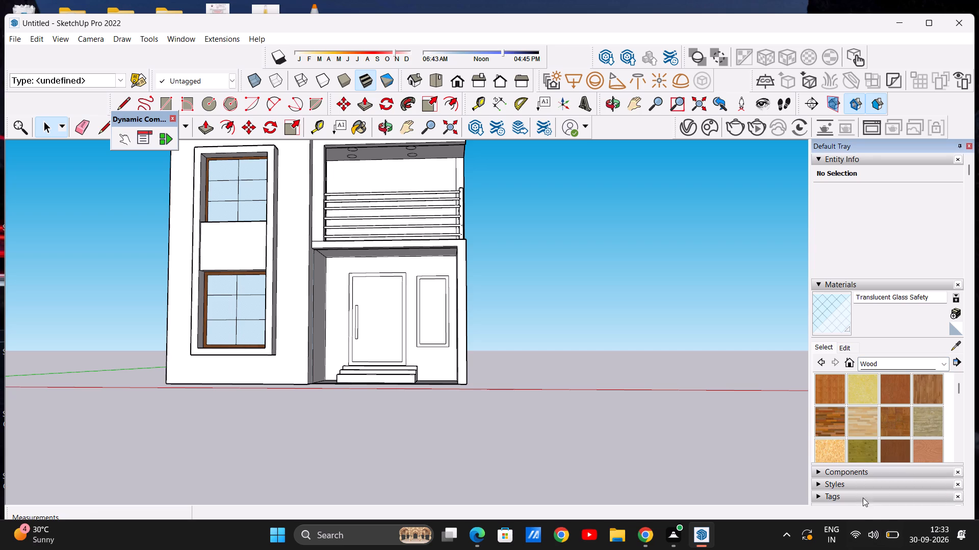
left_click(896, 449)
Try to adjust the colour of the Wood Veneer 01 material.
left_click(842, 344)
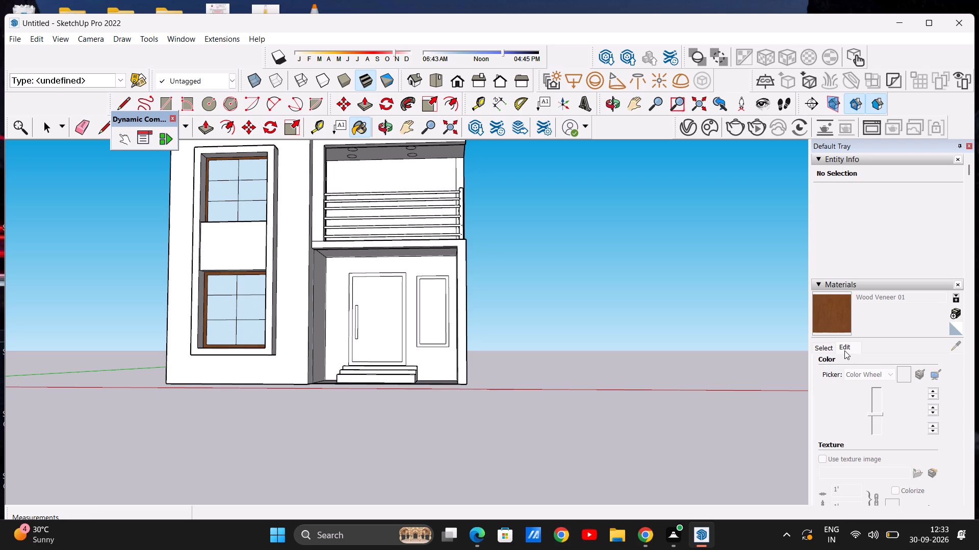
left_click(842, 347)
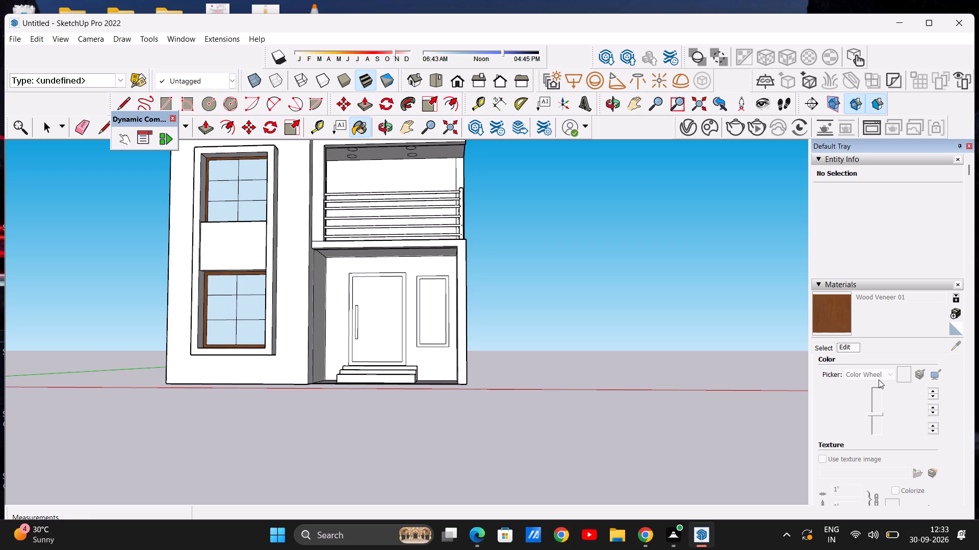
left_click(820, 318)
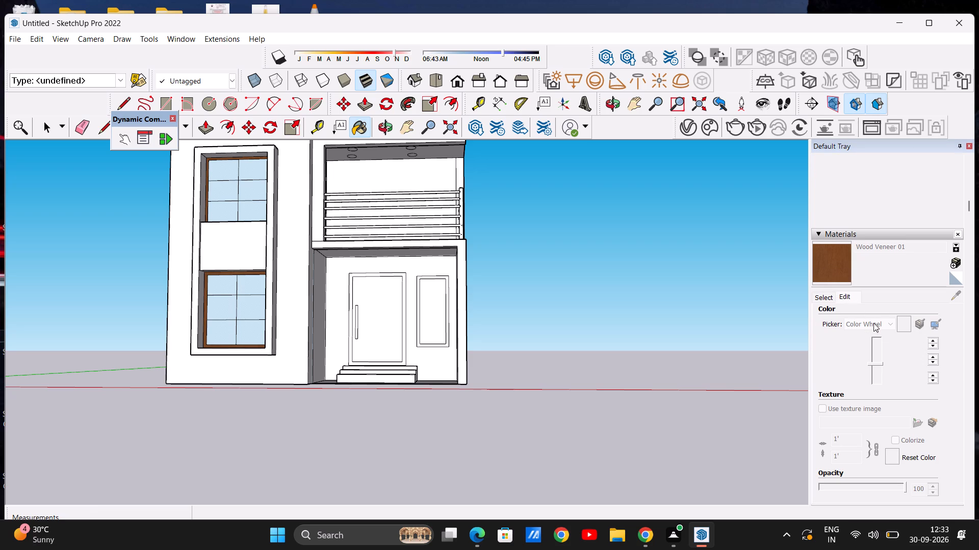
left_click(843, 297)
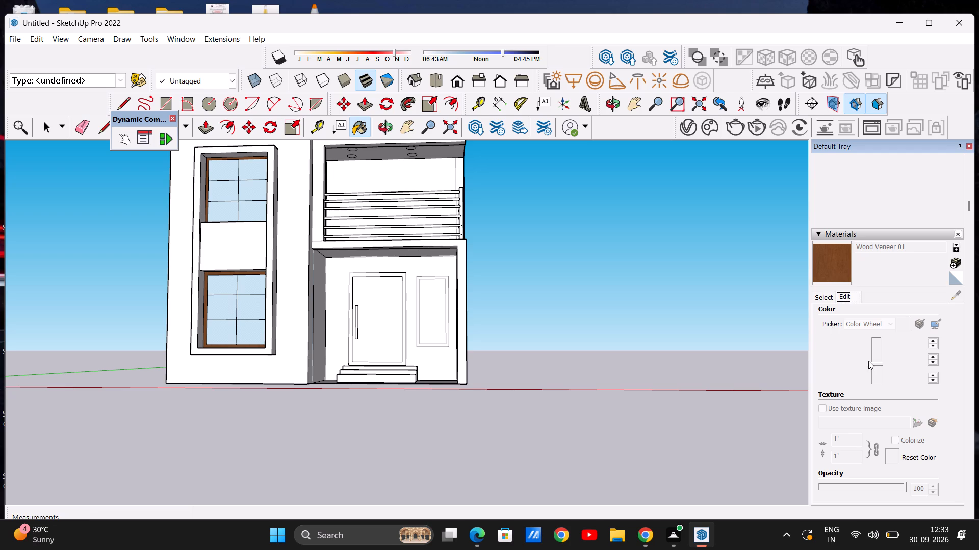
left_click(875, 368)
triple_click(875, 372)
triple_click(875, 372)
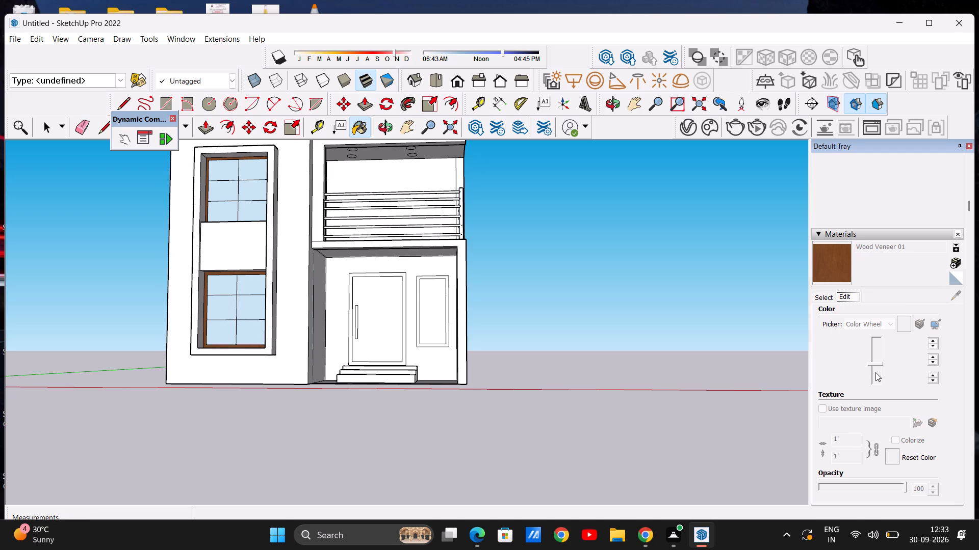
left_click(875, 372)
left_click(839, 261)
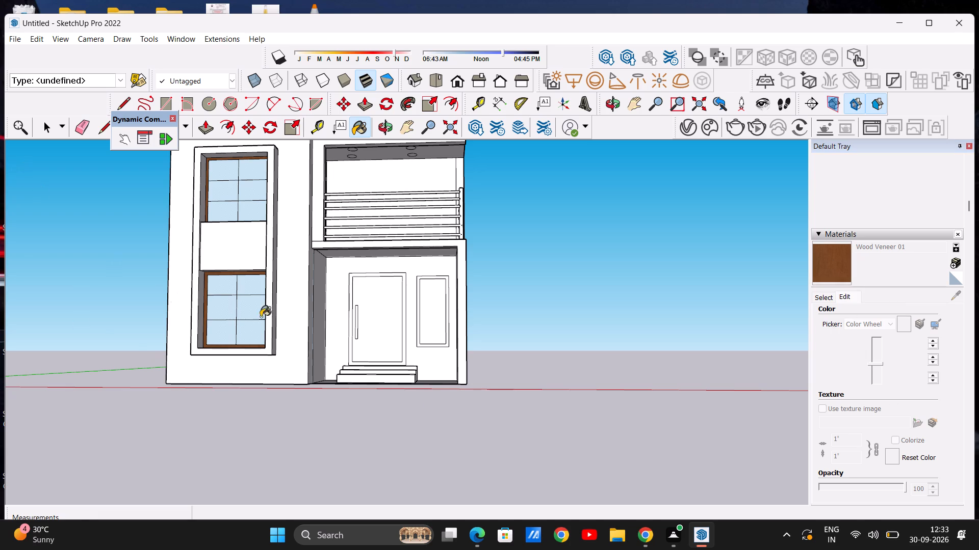
Paint the front door's frame and door panel with Wood Veneer 01.
scroll(403, 310, "up", 20)
scroll(403, 310, "up", 5)
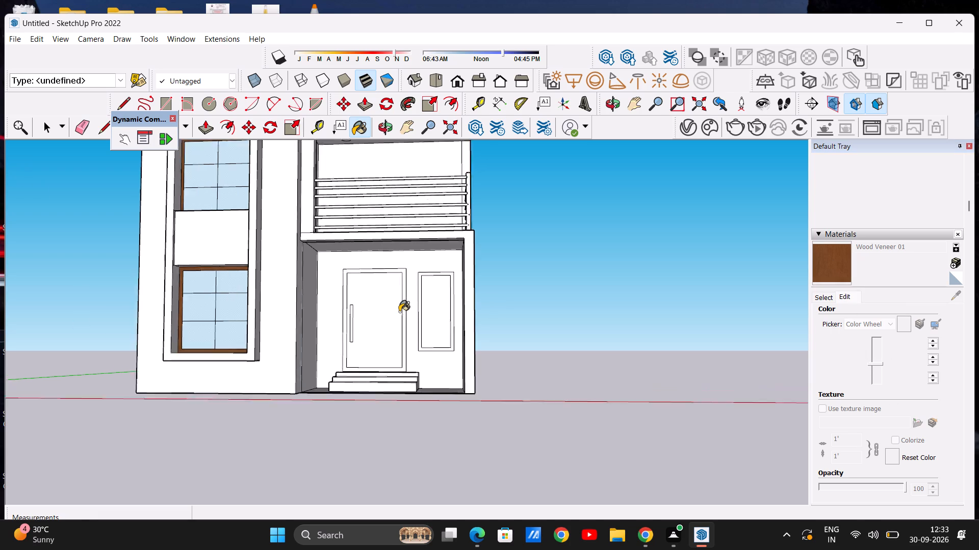
scroll(399, 312, "up", 5)
left_click(410, 300)
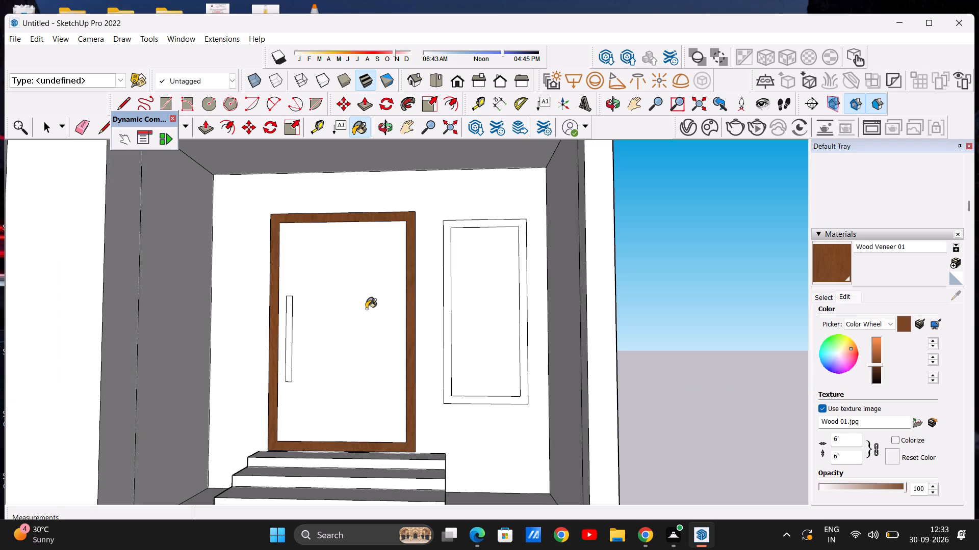
left_click(366, 309)
scroll(388, 317, "down", 9)
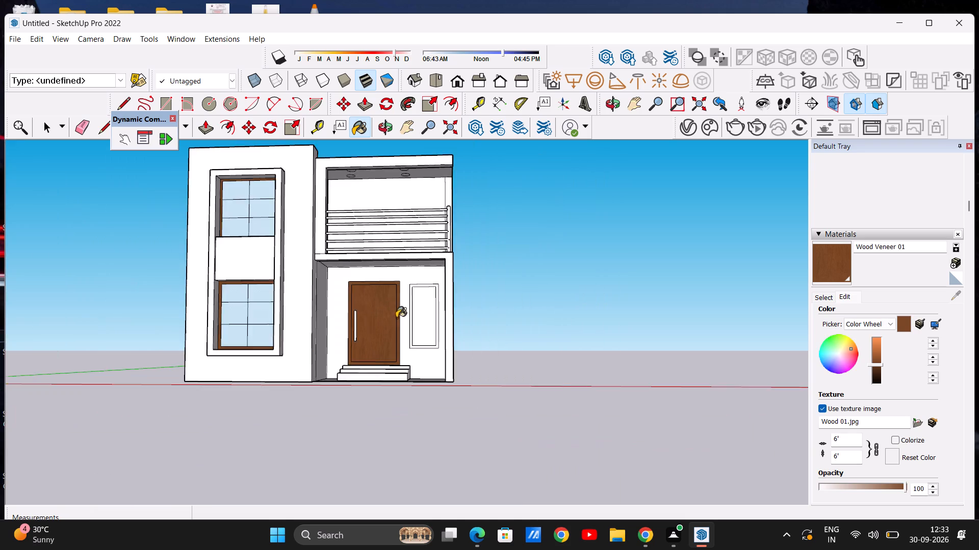
scroll(396, 318, "down", 7)
Paint the frame of the narrow window beside the front door with Wood Veneer 01.
scroll(392, 344, "up", 7)
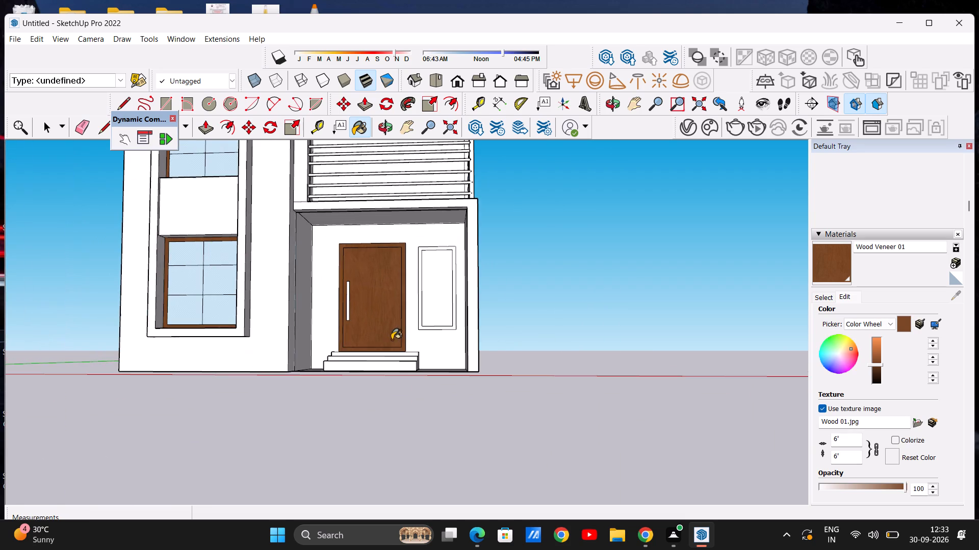
scroll(439, 325, "up", 7)
left_click(427, 330)
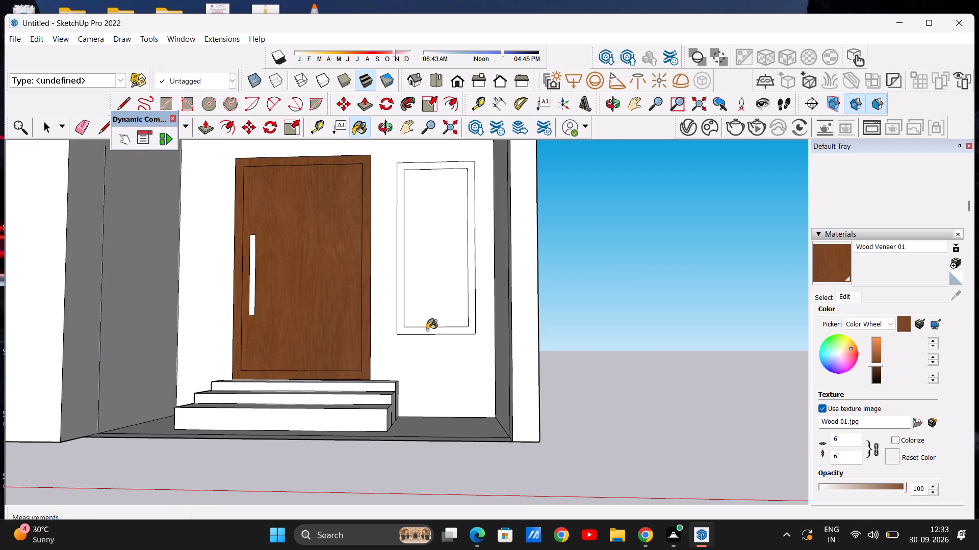
key("space")
scroll(364, 287, "up", 1)
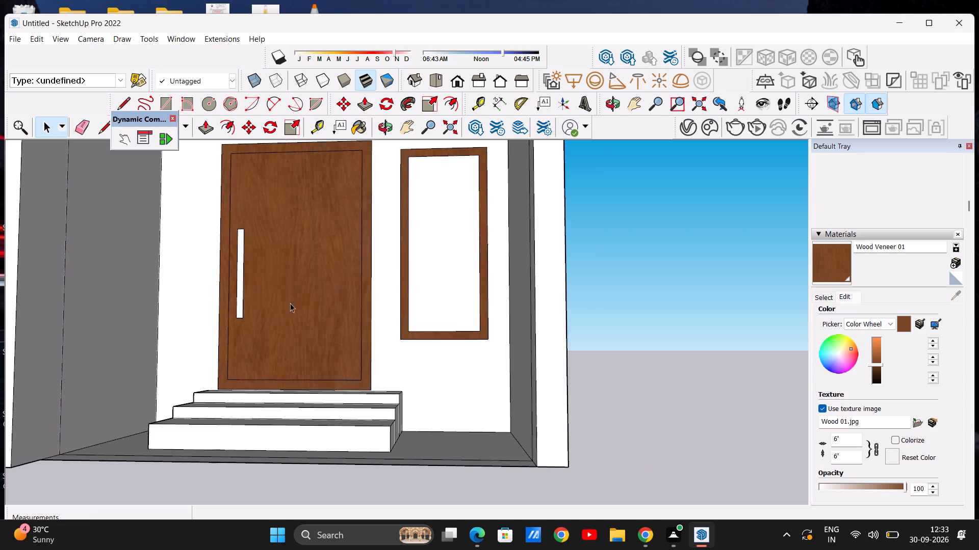
Darken the Wood Veneer 01 material to a deep brown by lowering its colour brightness.
scroll(313, 293, "down", 5)
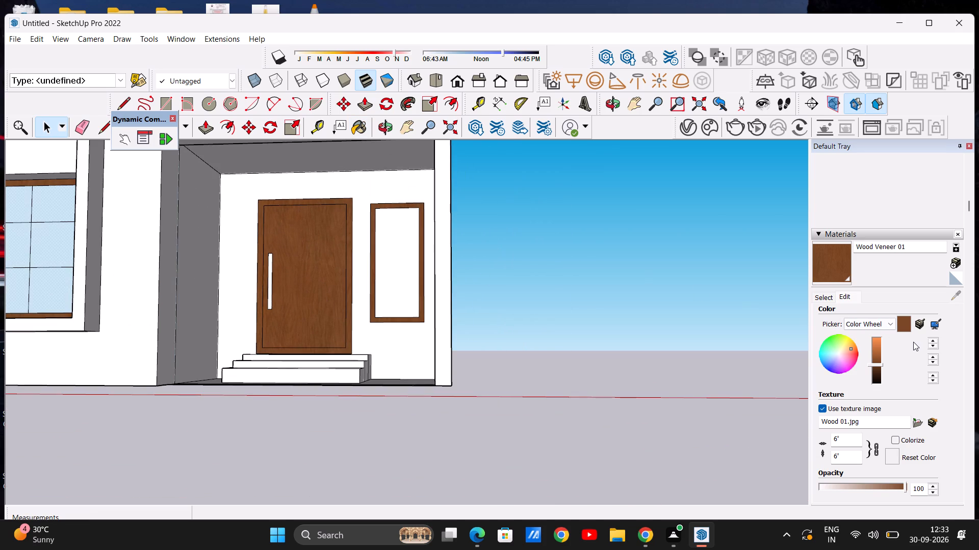
left_click(878, 370)
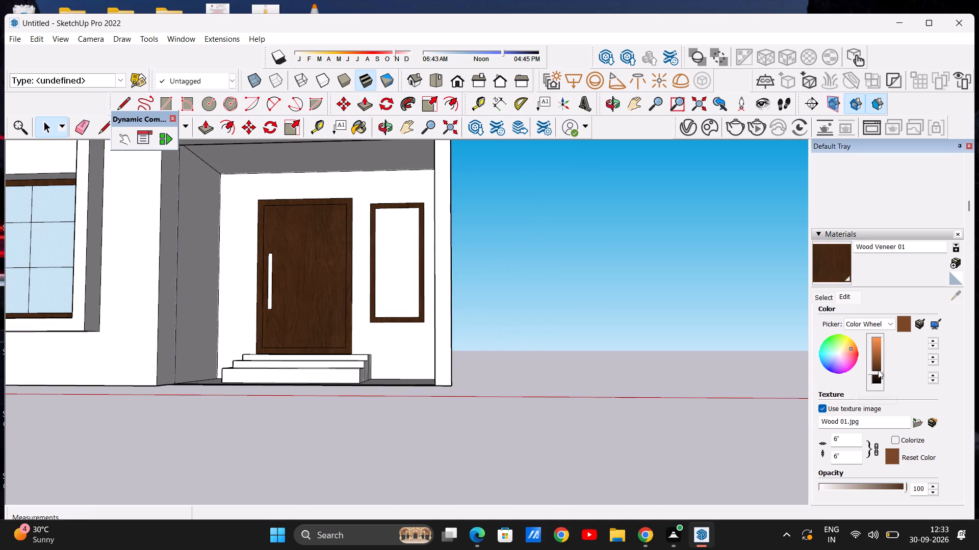
scroll(311, 282, "down", 4)
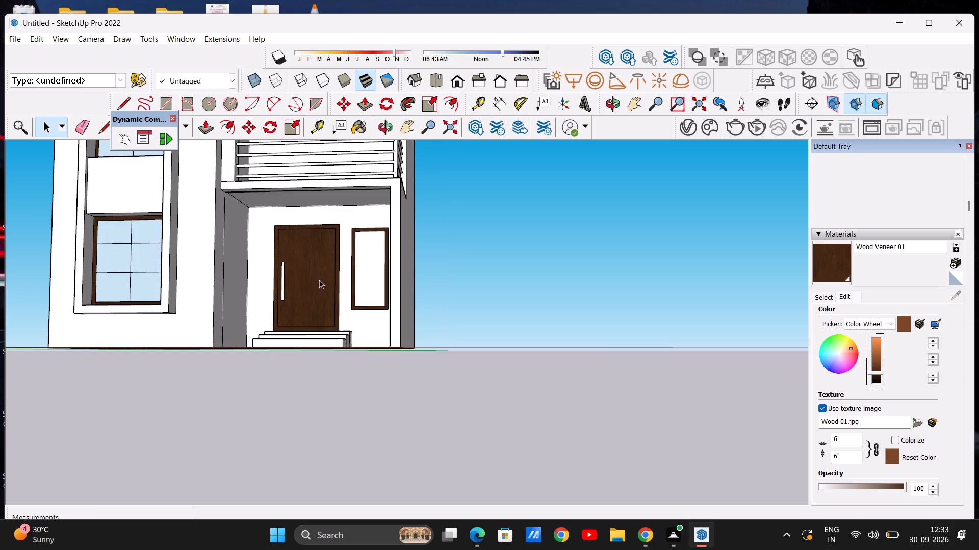
scroll(325, 277, "down", 1)
scroll(290, 285, "up", 6)
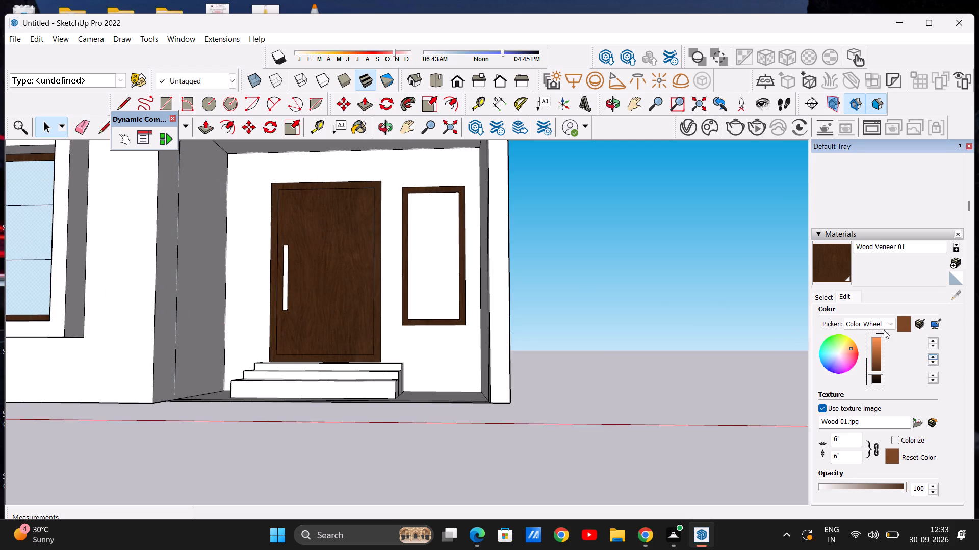
Paint the front door's vertical handle with Wood Floor Light from the Wood materials collection.
left_click(817, 296)
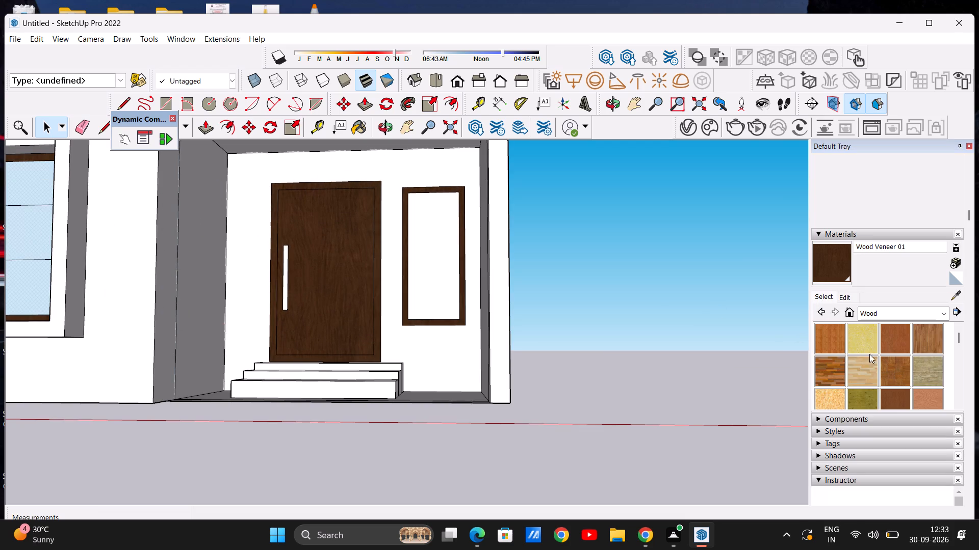
left_click(864, 370)
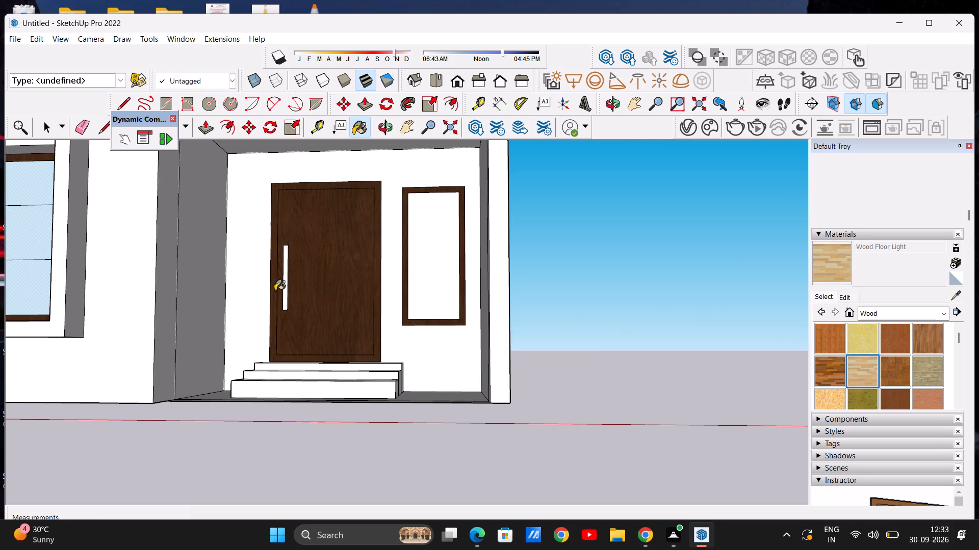
scroll(275, 291, "up", 10)
left_click(290, 286)
scroll(301, 289, "down", 8)
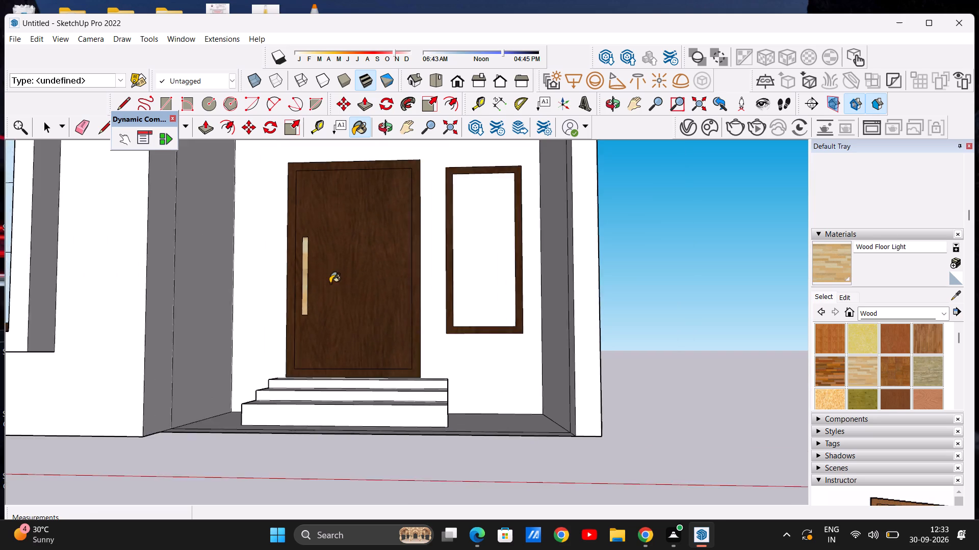
scroll(330, 283, "down", 11)
scroll(362, 266, "up", 4)
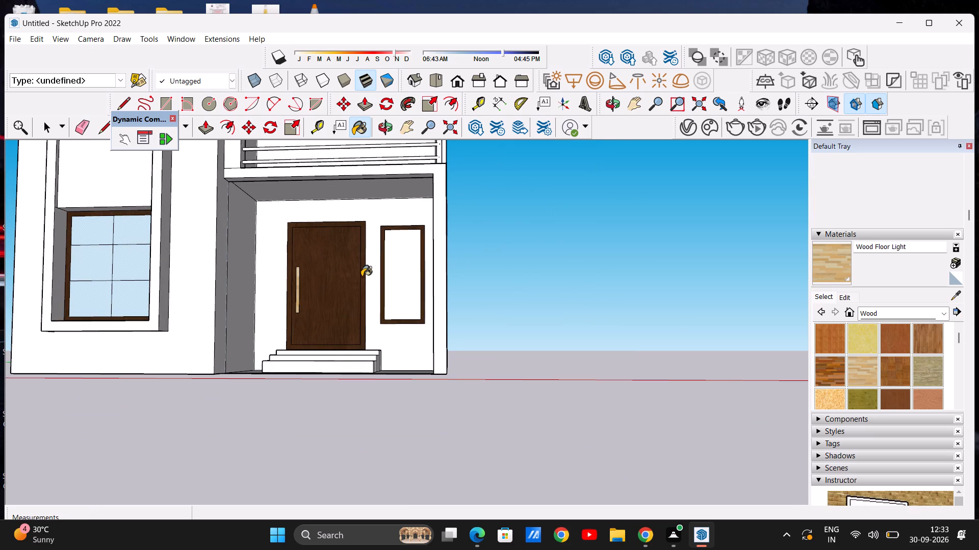
key("space")
scroll(426, 257, "down", 4)
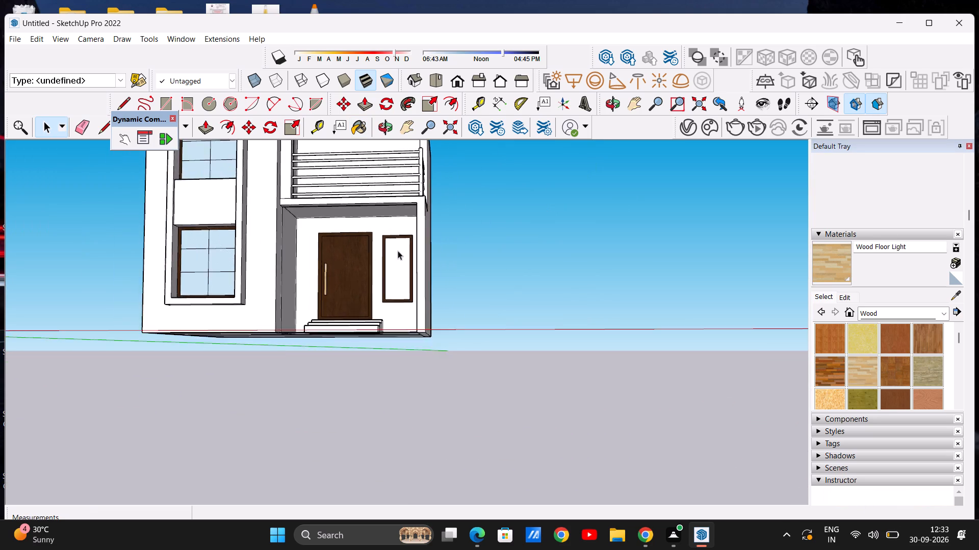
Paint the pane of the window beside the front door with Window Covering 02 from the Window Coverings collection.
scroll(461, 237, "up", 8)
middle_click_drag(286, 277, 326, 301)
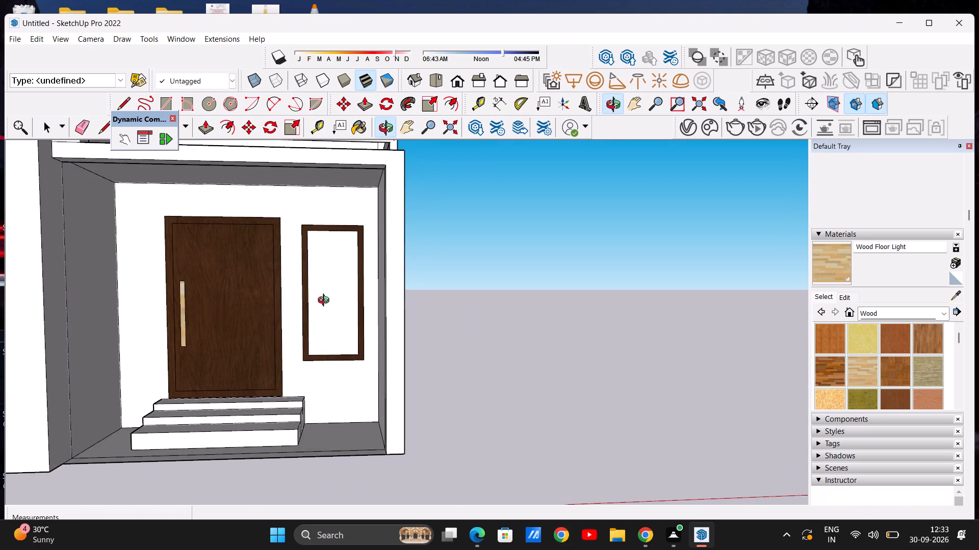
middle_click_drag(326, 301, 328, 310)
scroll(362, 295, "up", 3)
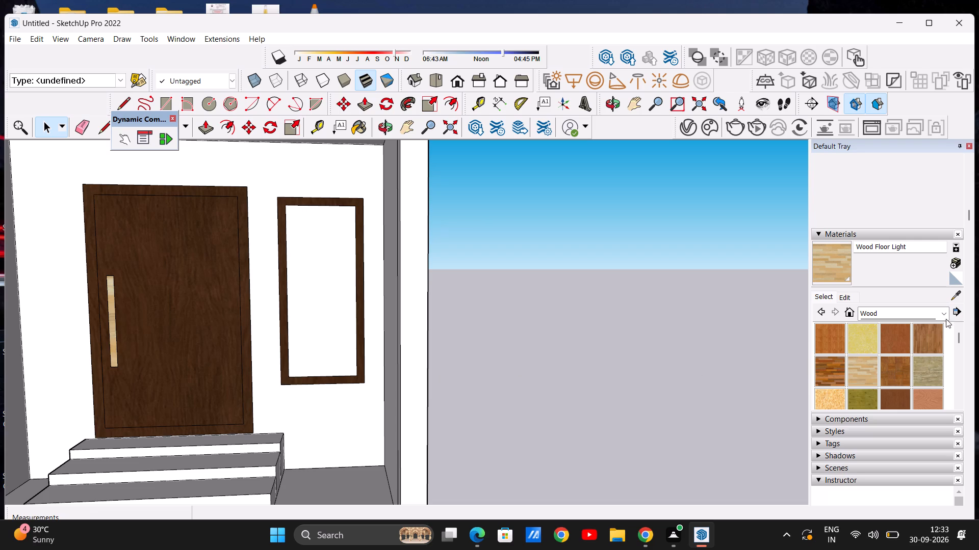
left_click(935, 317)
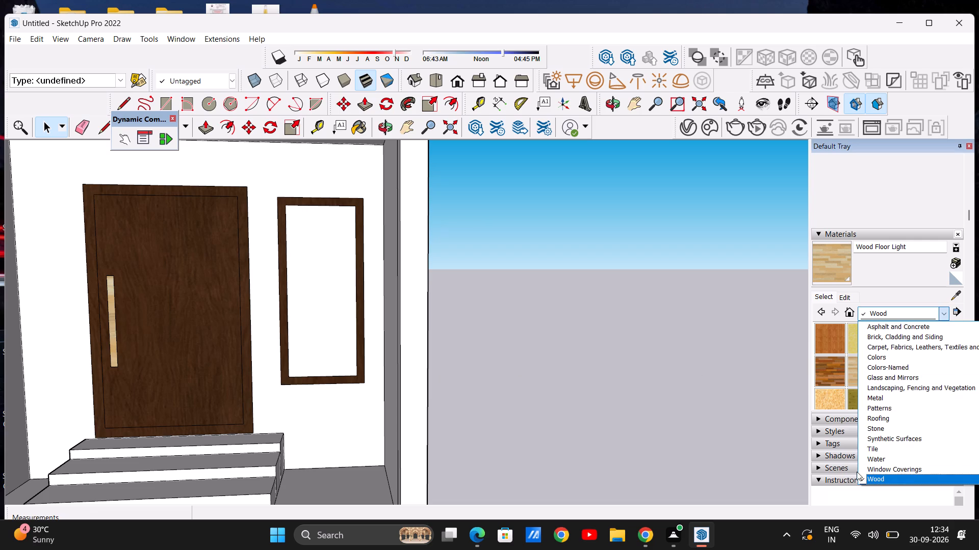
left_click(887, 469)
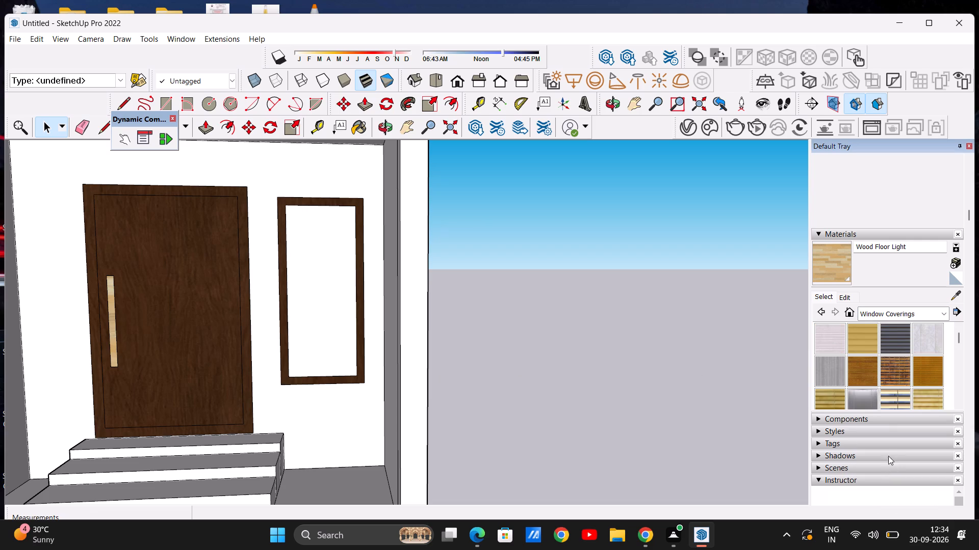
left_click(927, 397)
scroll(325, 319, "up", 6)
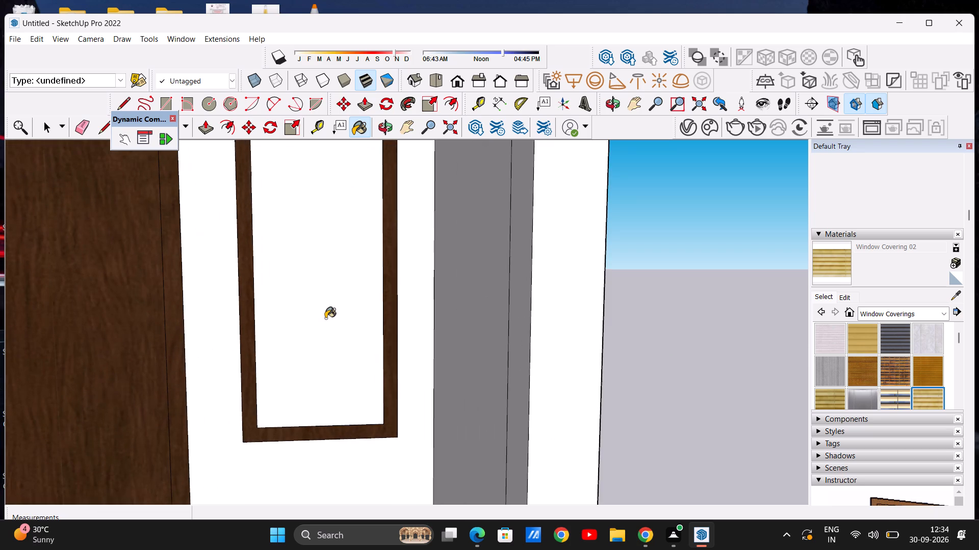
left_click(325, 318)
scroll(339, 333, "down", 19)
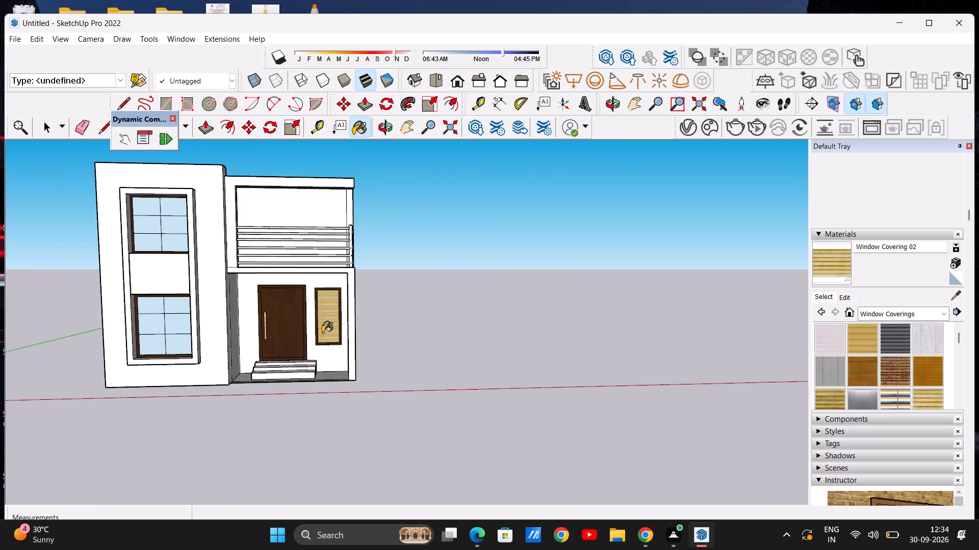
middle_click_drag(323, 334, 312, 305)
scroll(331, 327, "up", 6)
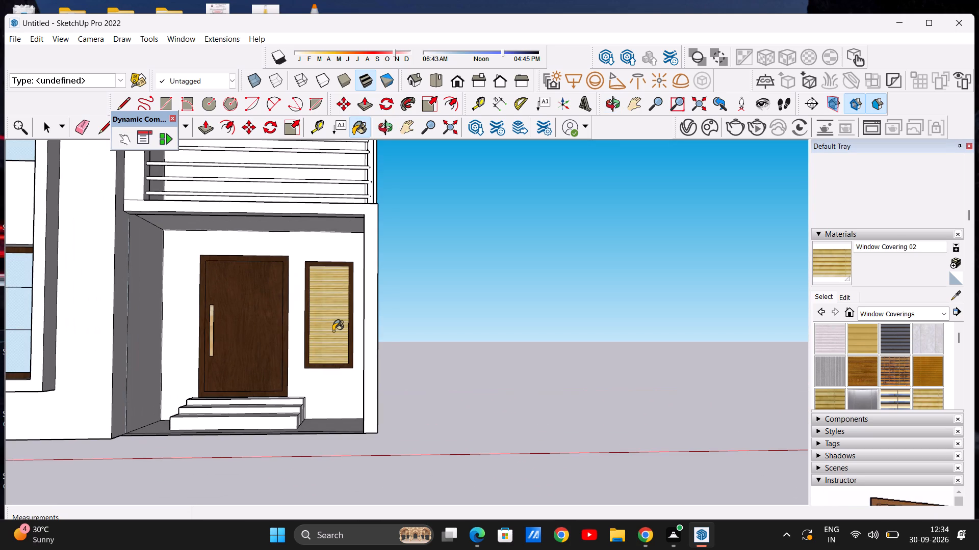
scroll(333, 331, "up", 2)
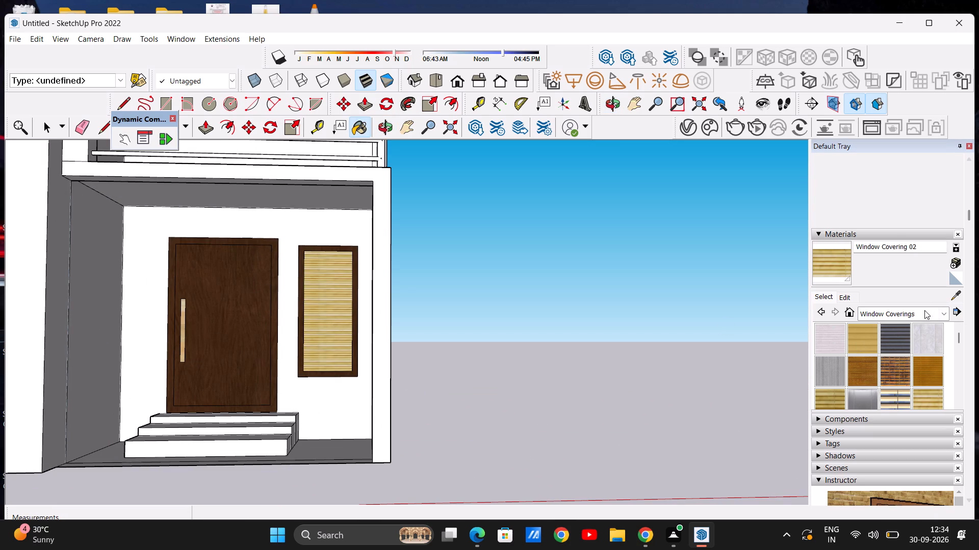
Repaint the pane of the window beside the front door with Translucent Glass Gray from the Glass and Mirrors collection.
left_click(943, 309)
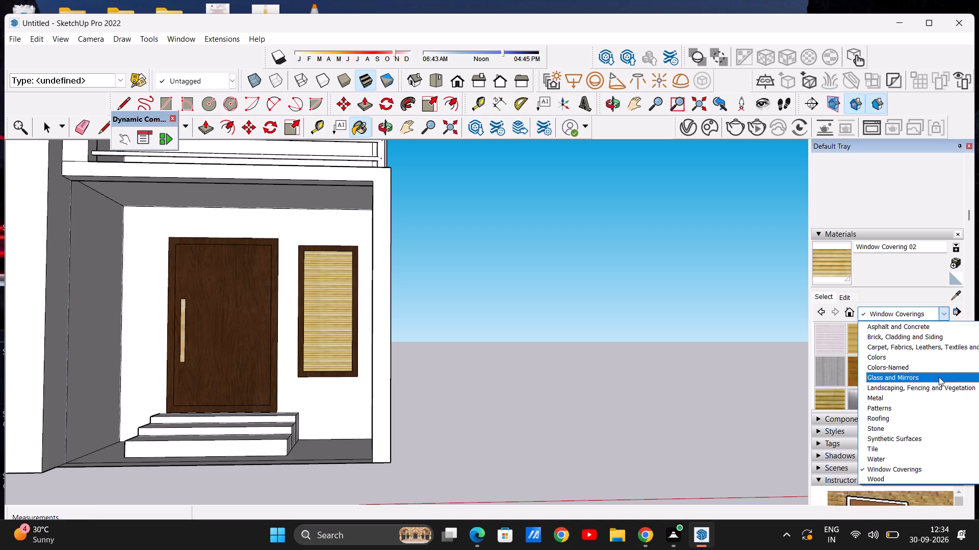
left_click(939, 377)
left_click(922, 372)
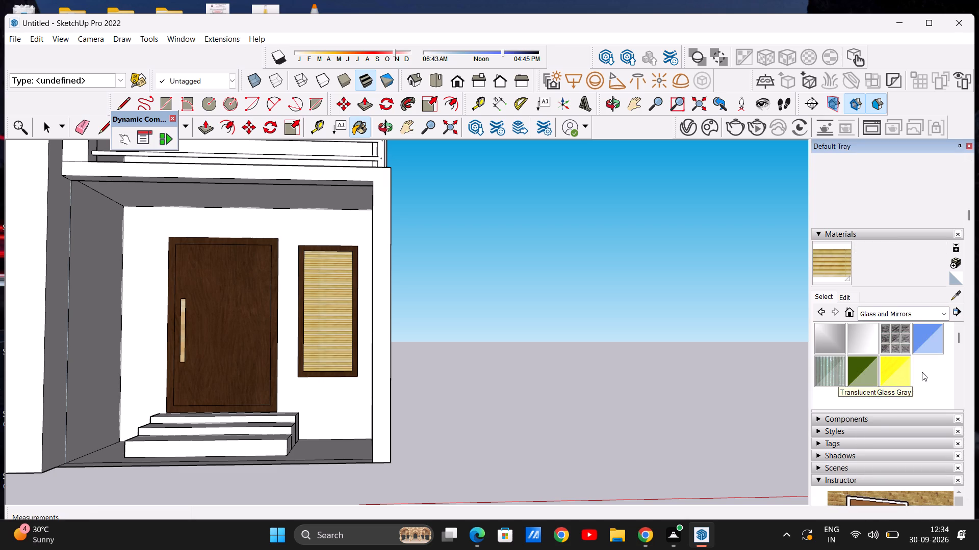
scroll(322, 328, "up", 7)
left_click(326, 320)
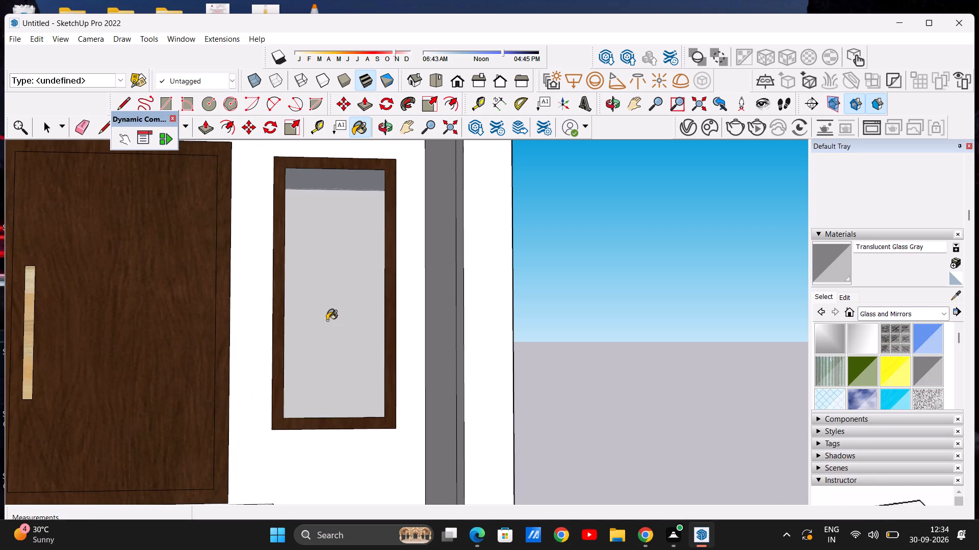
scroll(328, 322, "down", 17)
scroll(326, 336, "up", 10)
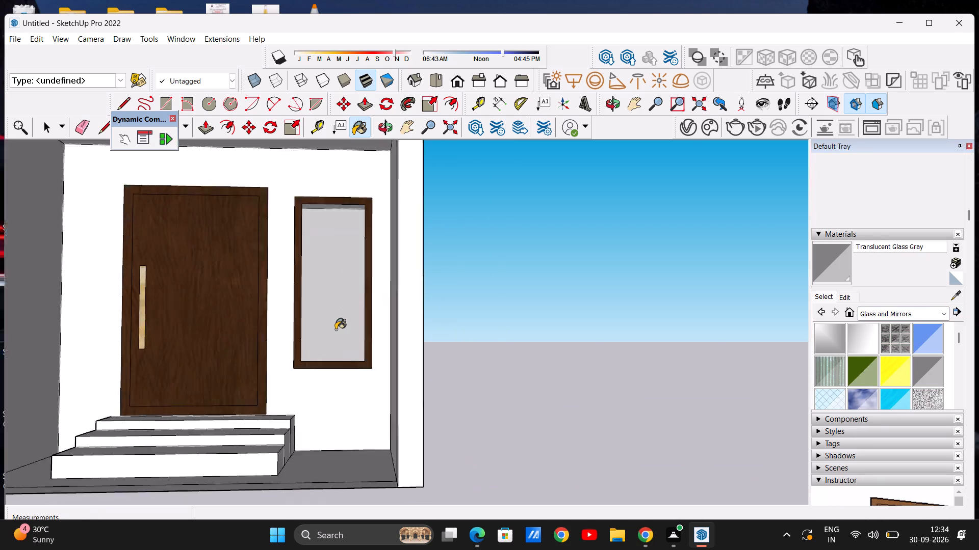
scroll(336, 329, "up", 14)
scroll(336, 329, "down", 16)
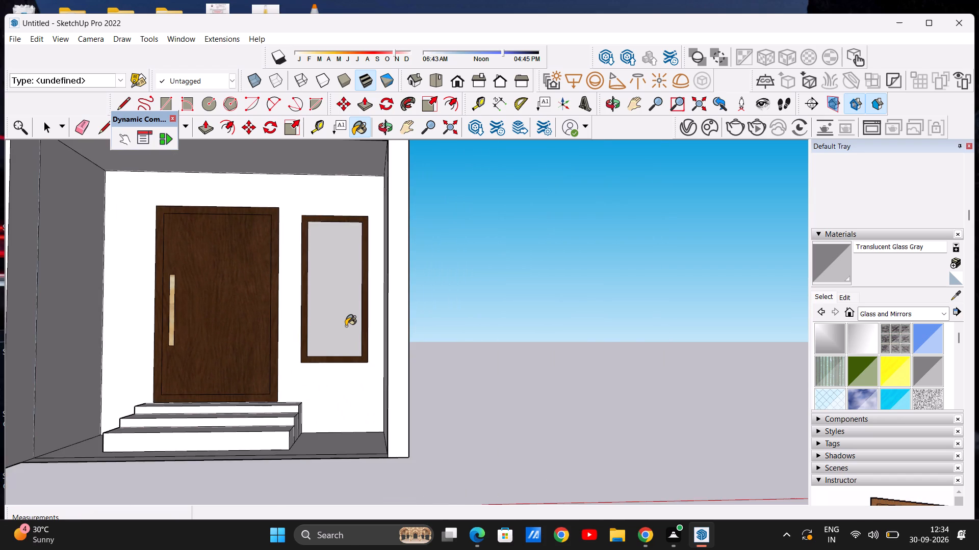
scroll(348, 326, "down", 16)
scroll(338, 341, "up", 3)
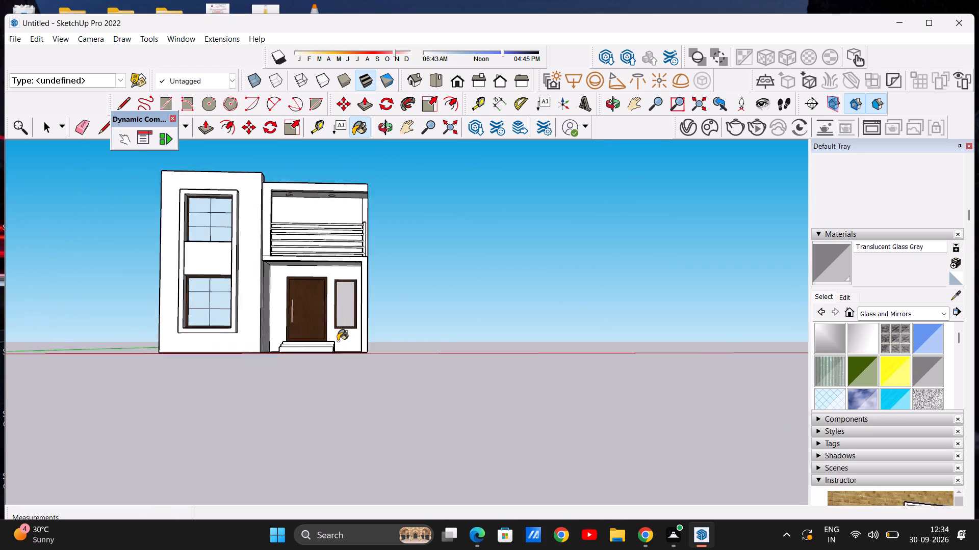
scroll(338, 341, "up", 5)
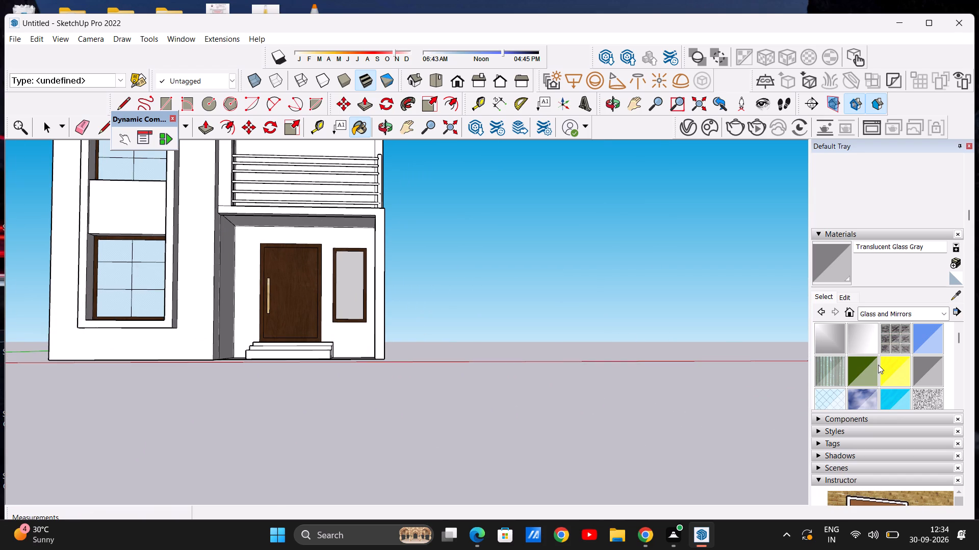
Repaint the pane of the window beside the front door with Translucent Glass Dark Green.
left_click(851, 368)
scroll(353, 288, "up", 2)
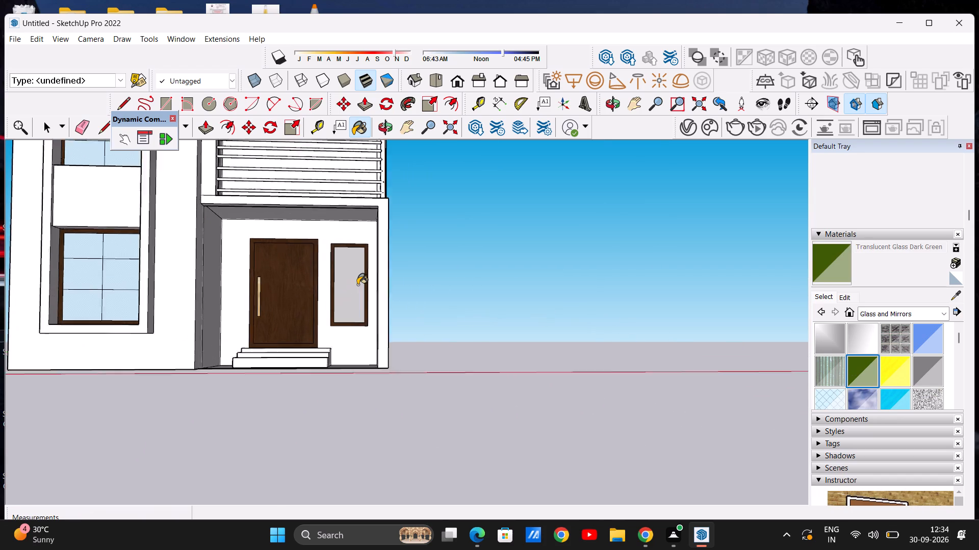
scroll(357, 285, "up", 7)
left_click(344, 280)
scroll(344, 280, "down", 12)
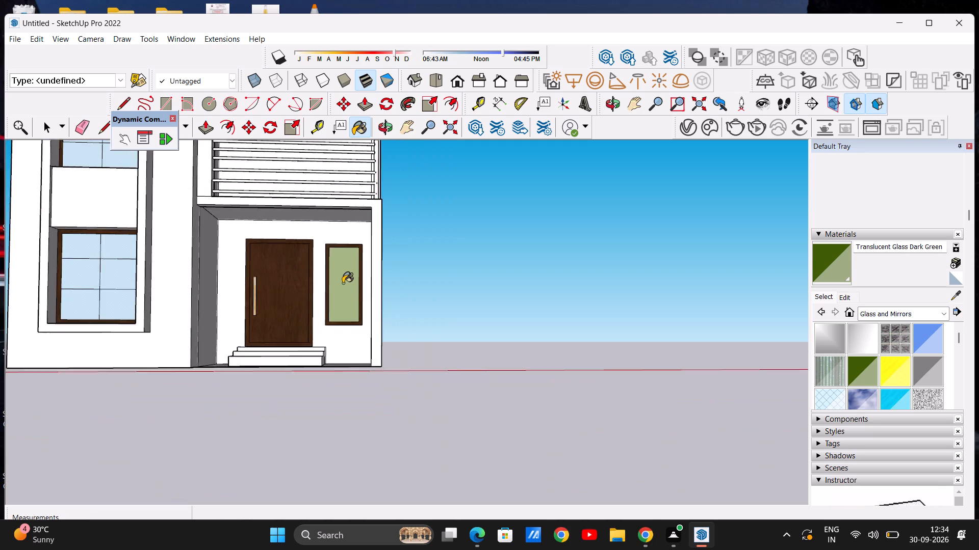
Examine the finished front door and side window up close and as part of the whole facade.
scroll(343, 283, "down", 5)
scroll(339, 308, "up", 8)
scroll(374, 270, "up", 6)
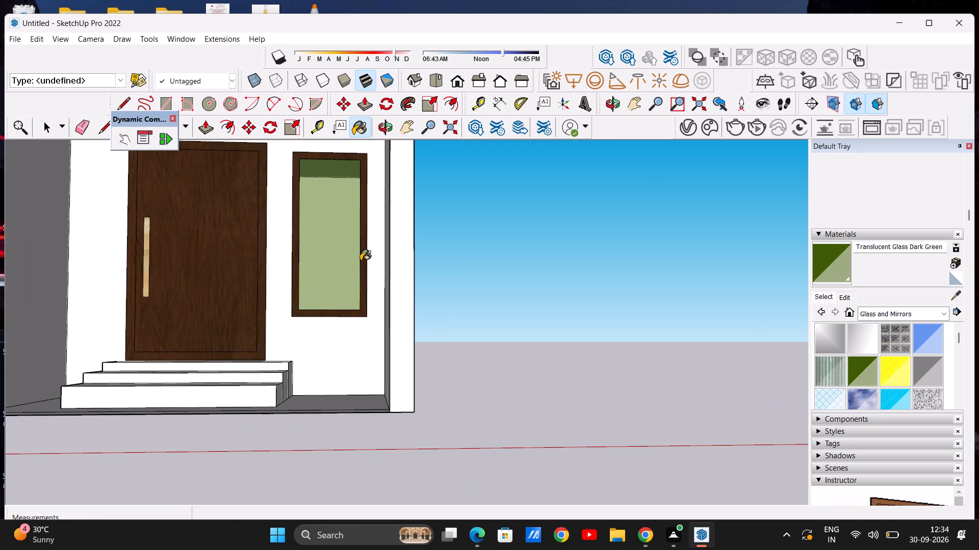
scroll(349, 251, "up", 16)
scroll(326, 250, "down", 15)
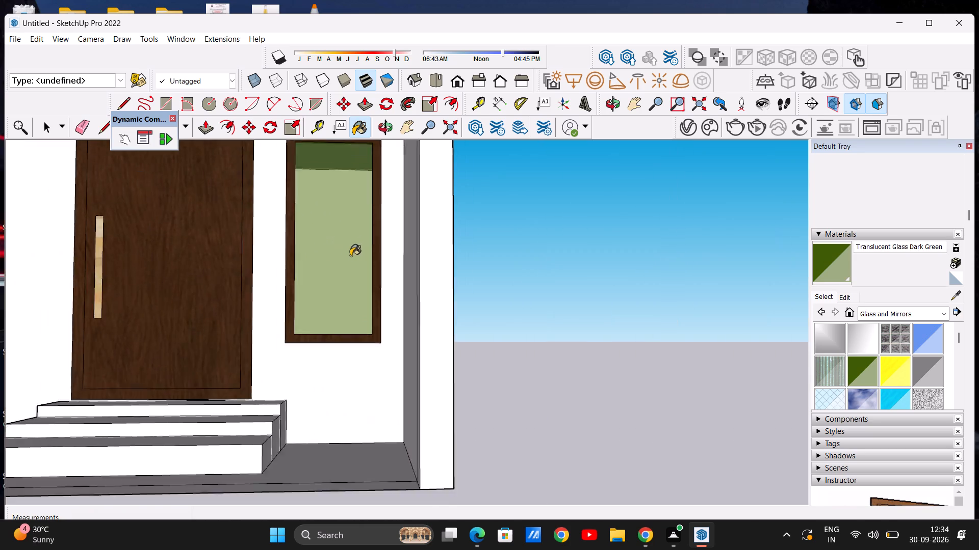
scroll(350, 256, "down", 15)
scroll(311, 264, "up", 1)
middle_click_drag(310, 265, 301, 301)
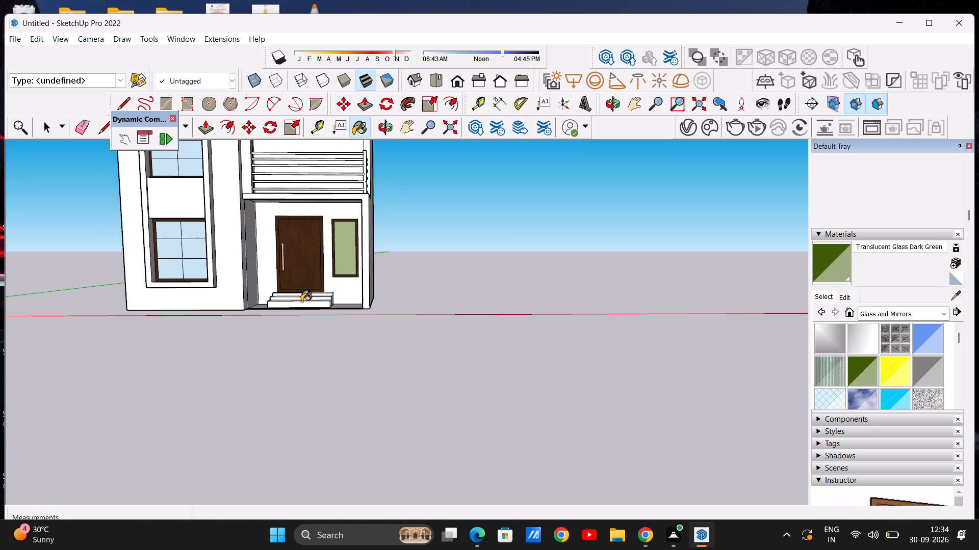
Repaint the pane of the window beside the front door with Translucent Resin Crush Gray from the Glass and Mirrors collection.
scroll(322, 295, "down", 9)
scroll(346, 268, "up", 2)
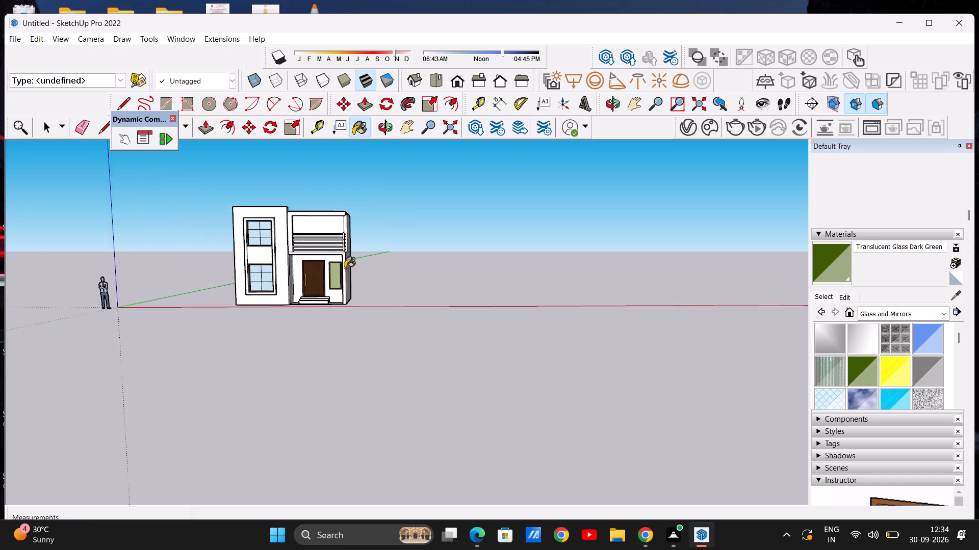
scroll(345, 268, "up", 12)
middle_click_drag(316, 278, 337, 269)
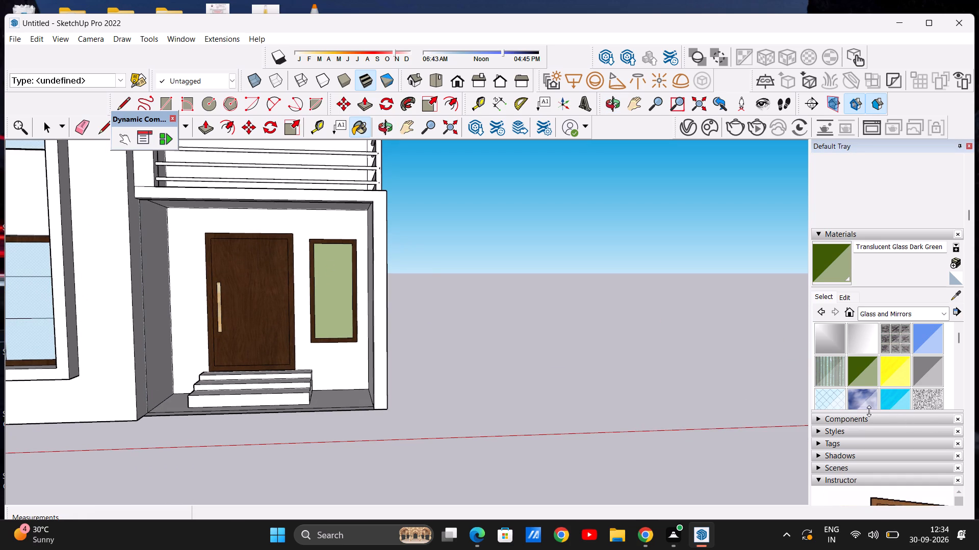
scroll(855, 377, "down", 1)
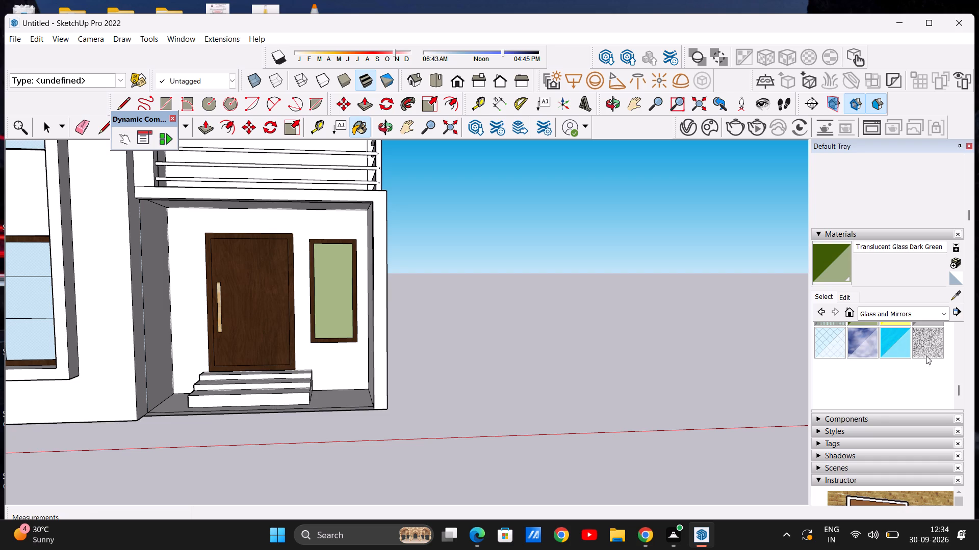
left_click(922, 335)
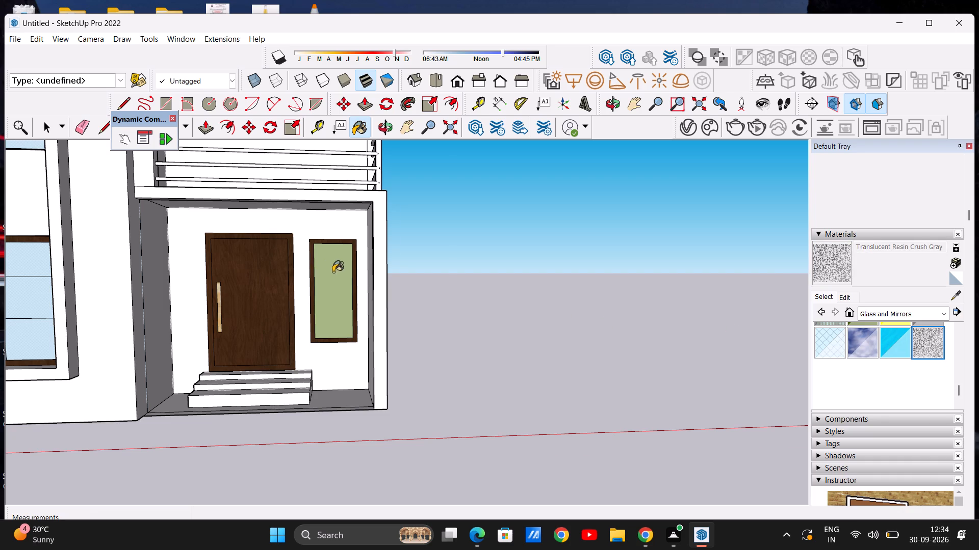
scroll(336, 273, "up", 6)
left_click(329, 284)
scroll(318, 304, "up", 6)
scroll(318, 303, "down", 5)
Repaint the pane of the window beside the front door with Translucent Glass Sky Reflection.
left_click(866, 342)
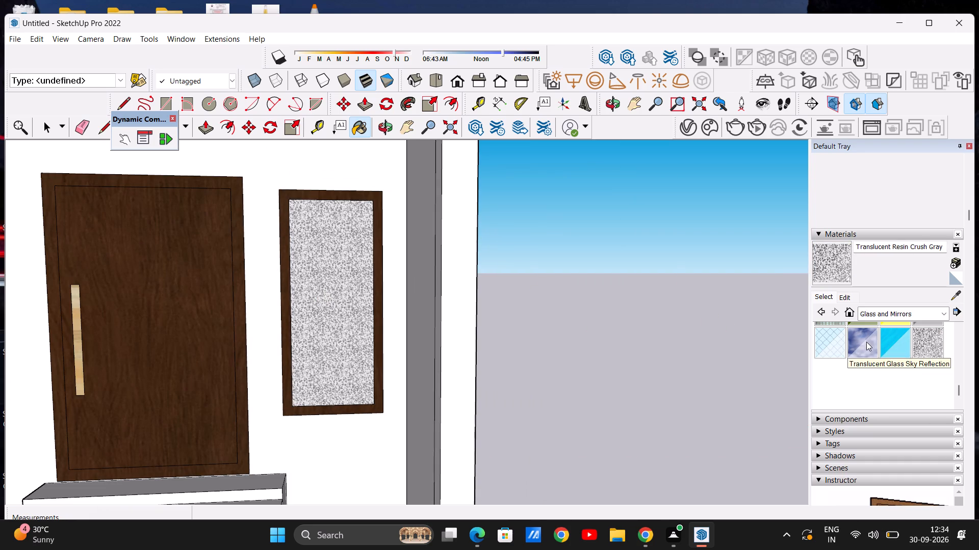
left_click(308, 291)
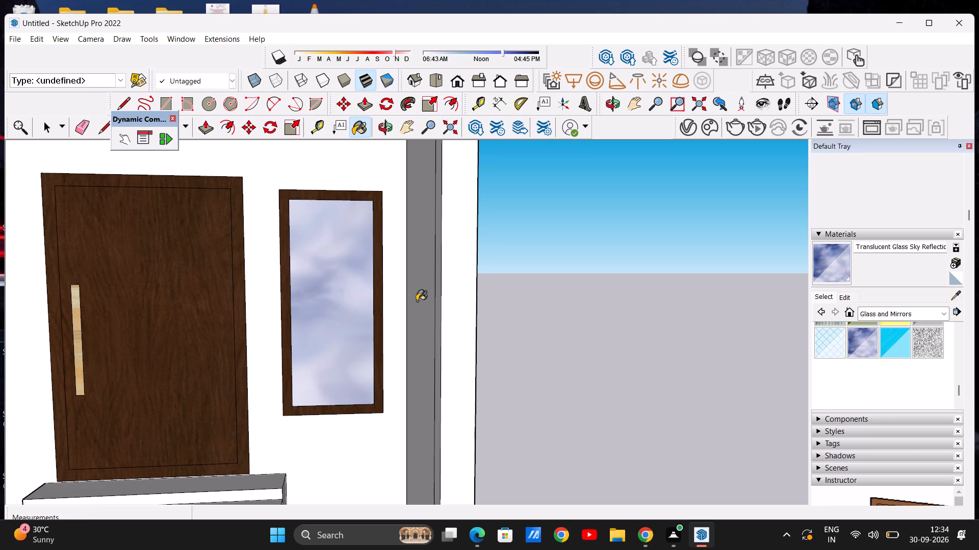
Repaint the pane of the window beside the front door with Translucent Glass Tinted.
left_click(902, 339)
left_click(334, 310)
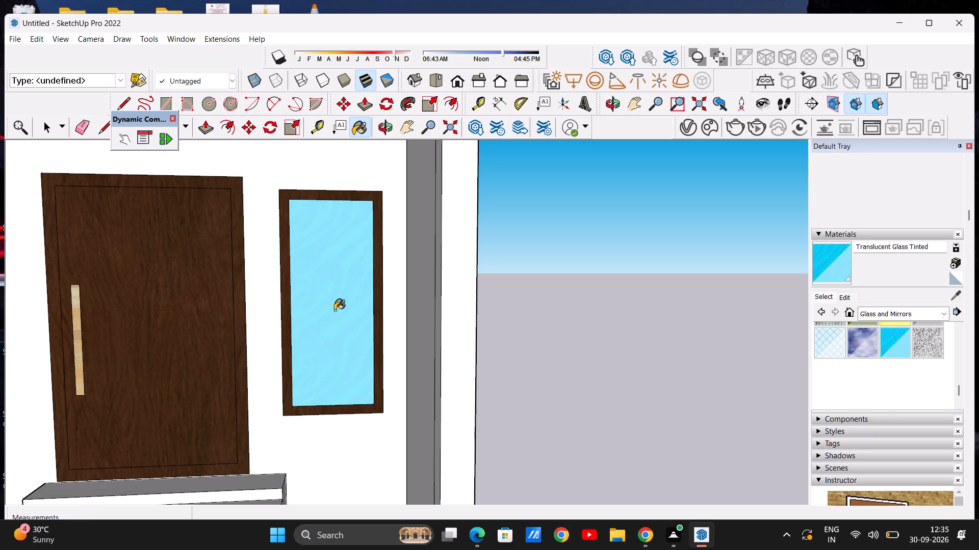
Repaint the pane of the window beside the front door with Translucent Glass Safety and leave the Paint Bucket tool.
left_click(833, 343)
left_click(348, 284)
scroll(324, 297, "up", 6)
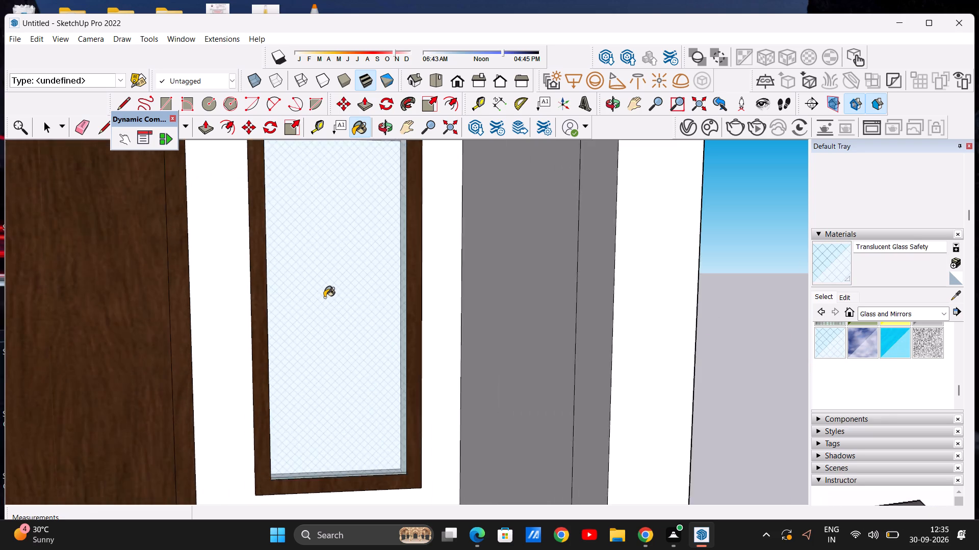
scroll(324, 297, "up", 4)
scroll(348, 302, "down", 20)
scroll(348, 302, "down", 14)
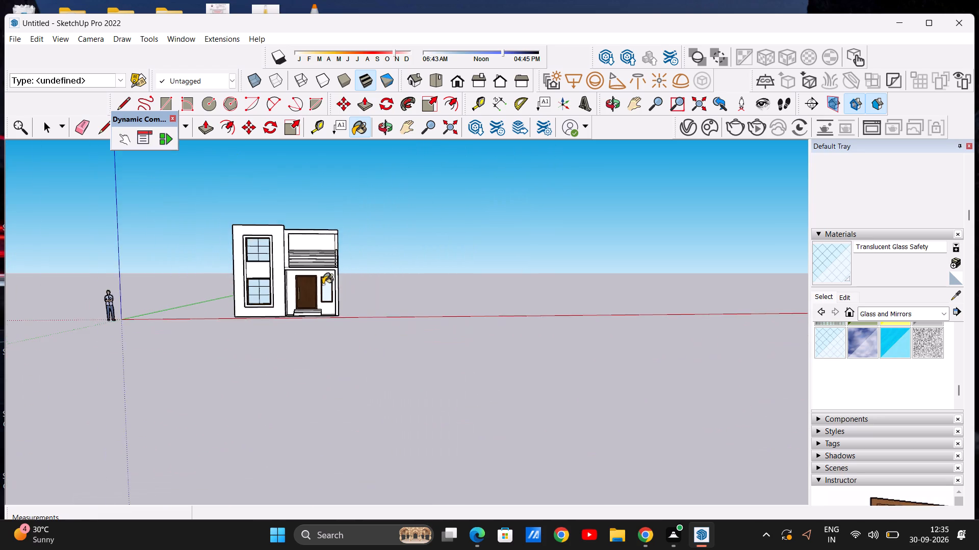
scroll(323, 284, "down", 1)
scroll(325, 245, "up", 6)
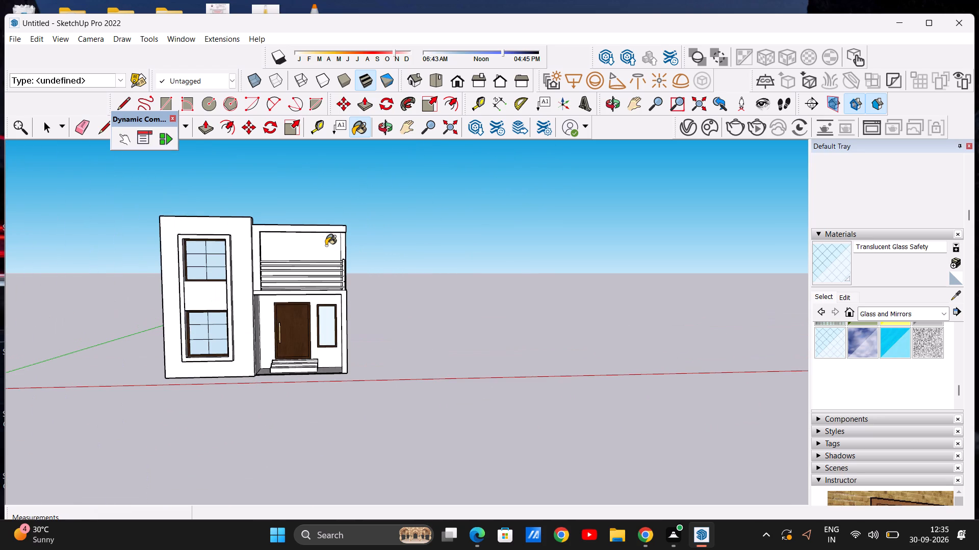
type("N")
key("space")
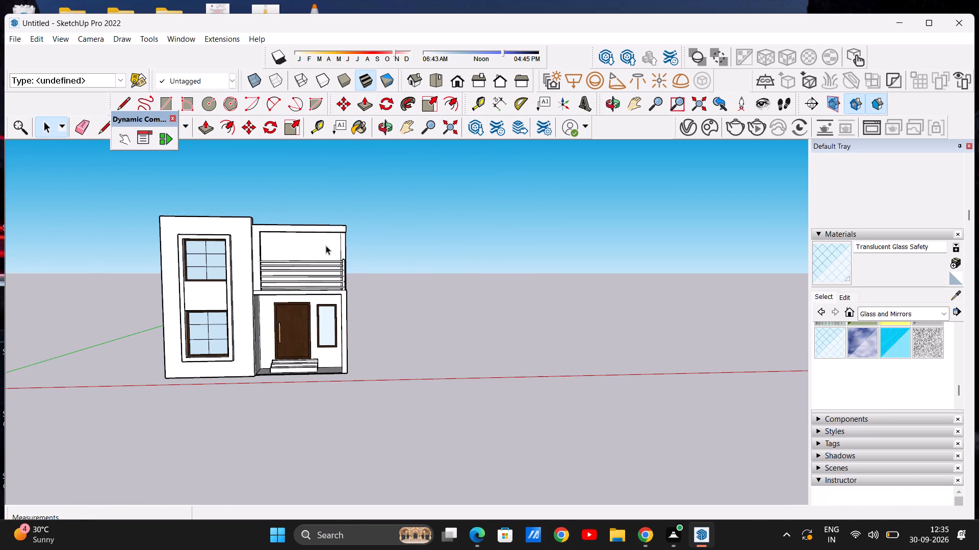
key("space")
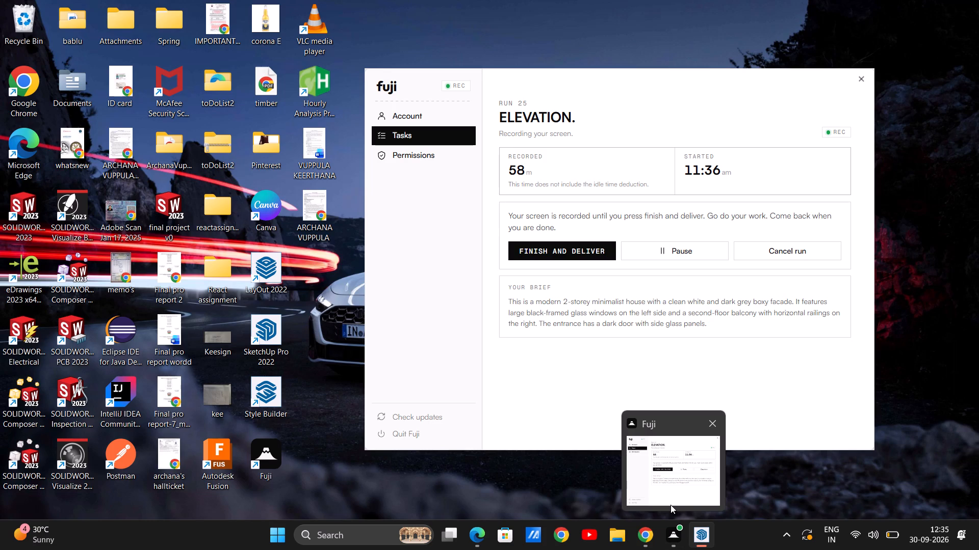
Examine the house and its balcony railing up close and from several angles.
left_click(685, 481)
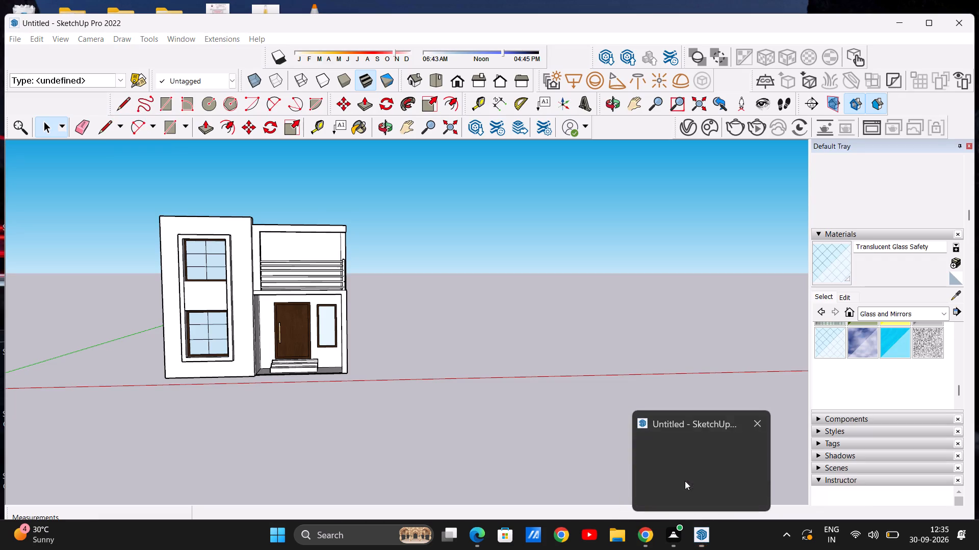
scroll(612, 438, "down", 9)
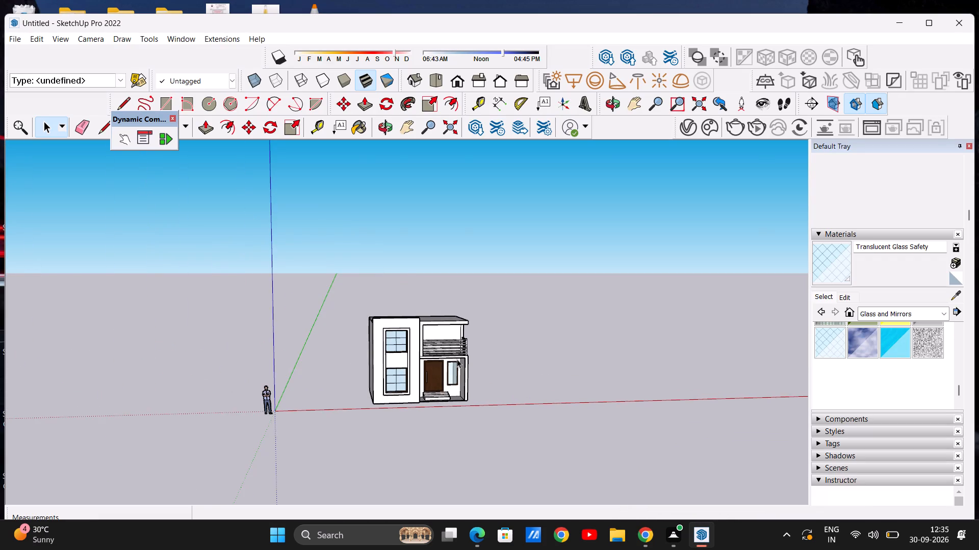
middle_click_drag(457, 359, 288, 351)
scroll(462, 352, "up", 3)
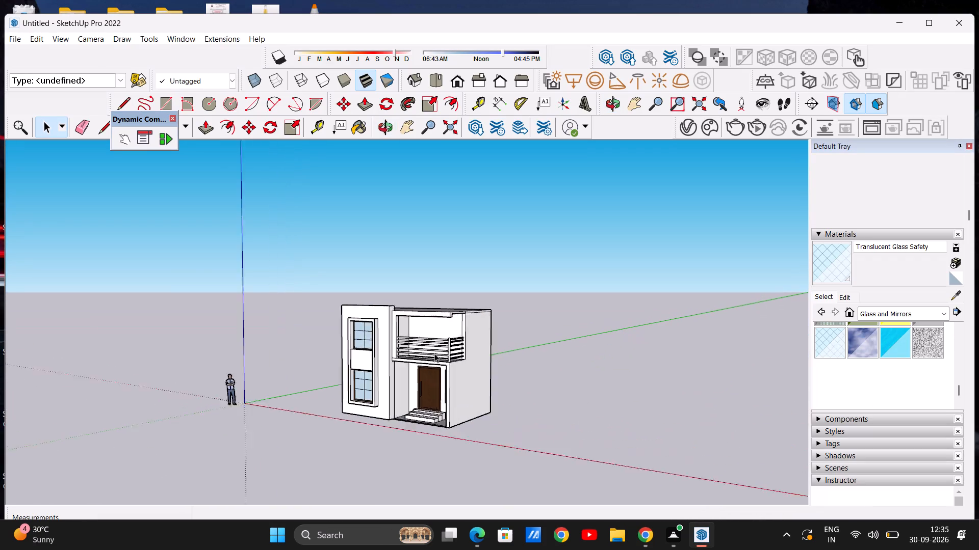
scroll(434, 353, "up", 16)
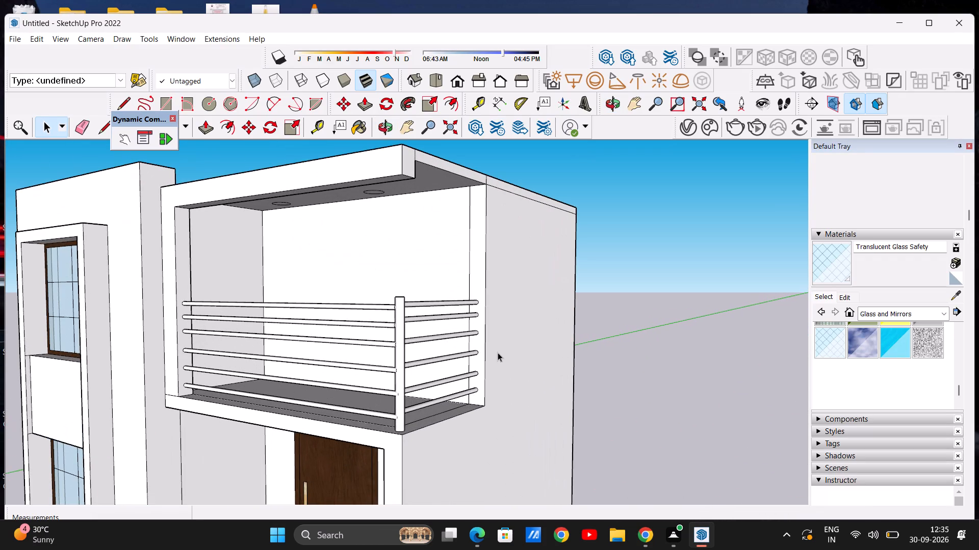
scroll(502, 354, "down", 9)
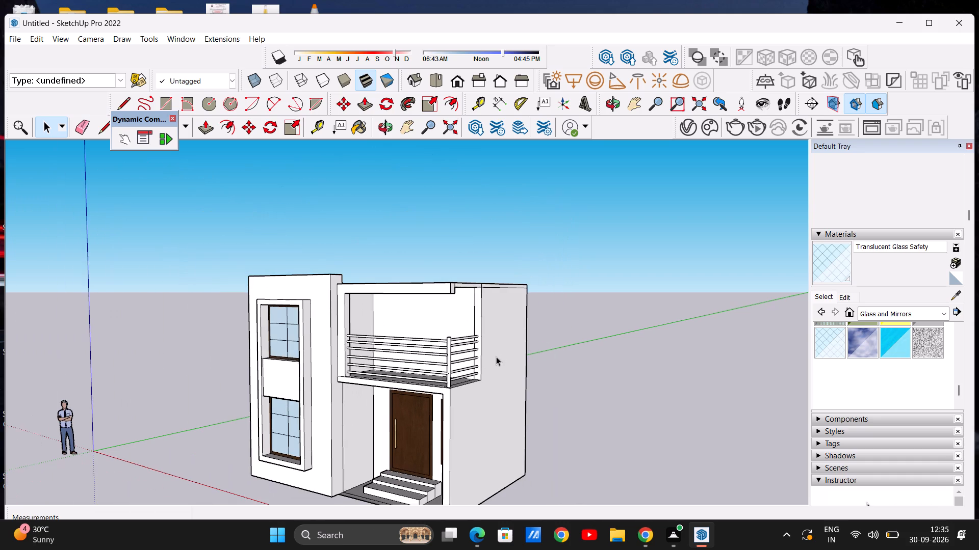
scroll(561, 358, "up", 2)
scroll(452, 341, "down", 1)
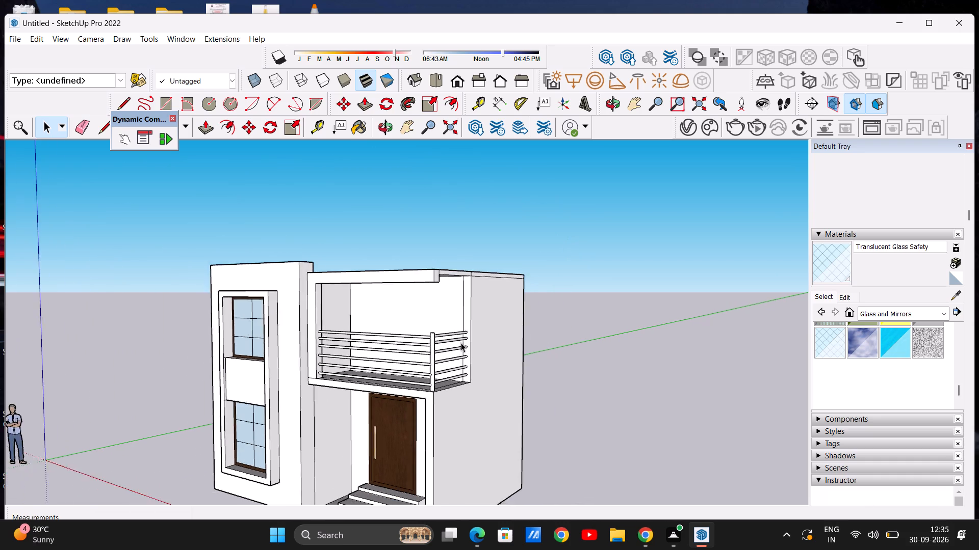
scroll(461, 343, "down", 2)
scroll(409, 359, "up", 6)
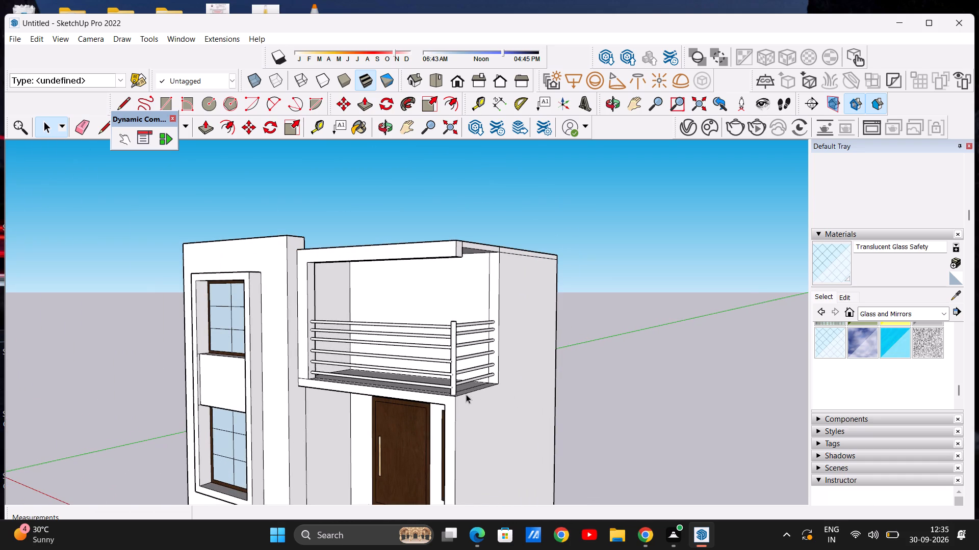
scroll(466, 394, "up", 10)
middle_click_drag(455, 393, 435, 357)
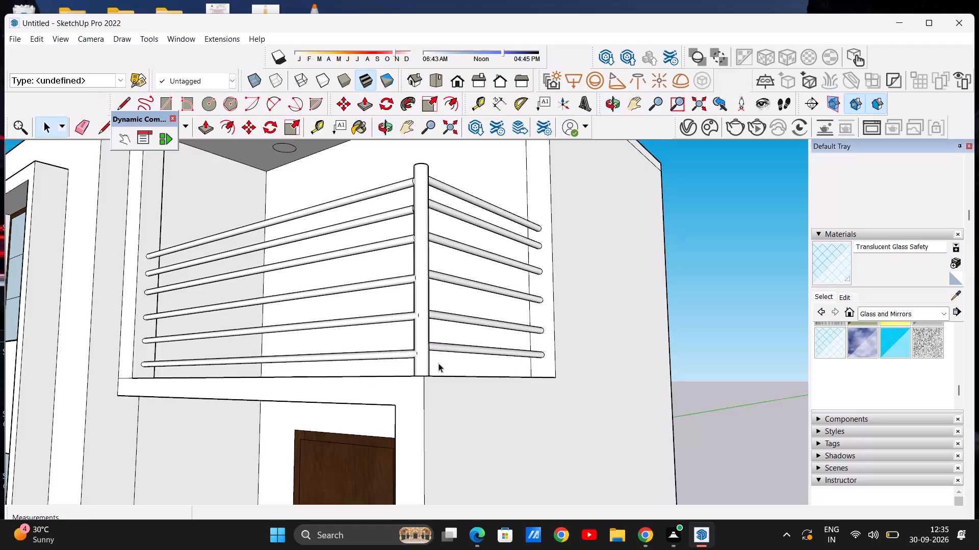
scroll(460, 386, "down", 18)
middle_click_drag(455, 366, 462, 416)
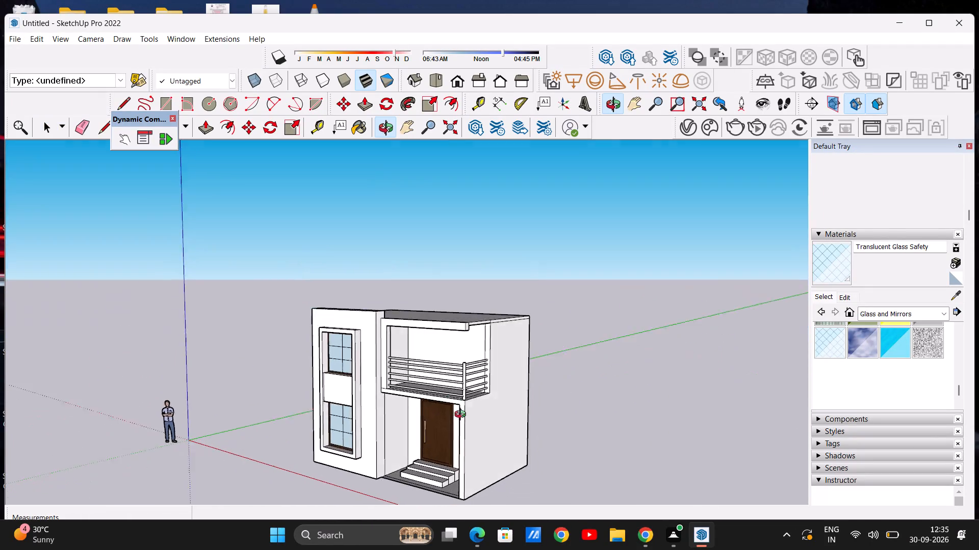
middle_click_drag(462, 416, 592, 380)
scroll(469, 366, "up", 2)
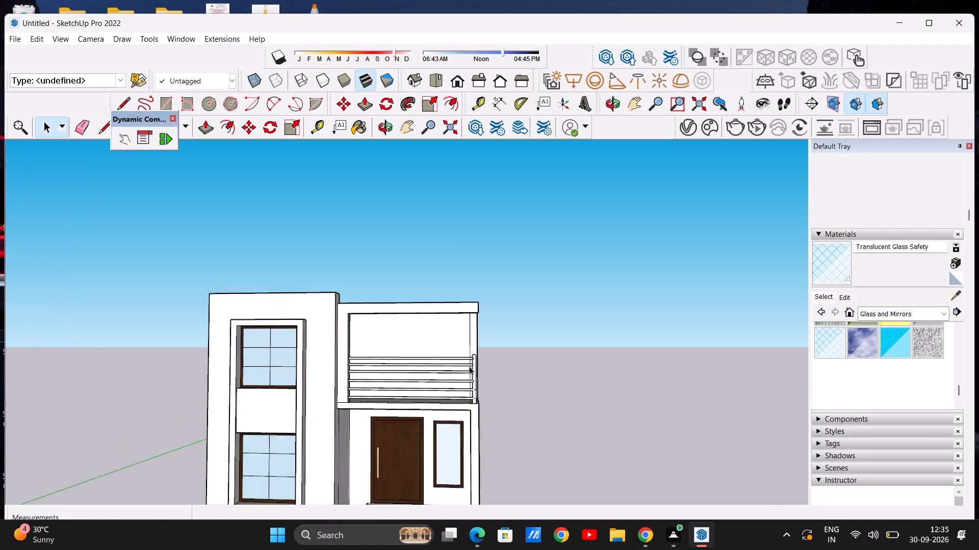
scroll(469, 366, "up", 8)
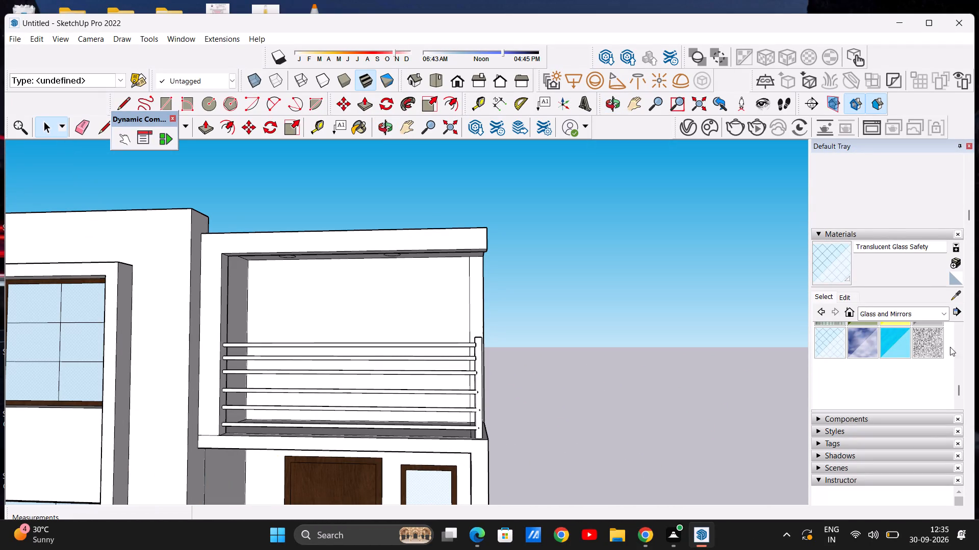
Paint the balcony railing's corner post and front top rail with Color M07 from the Colors collection.
left_click(940, 310)
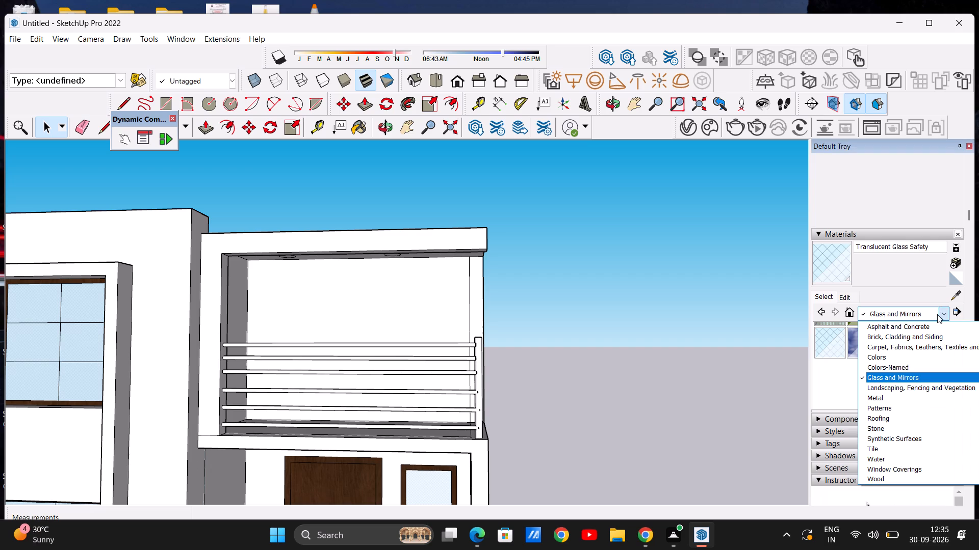
left_click(895, 355)
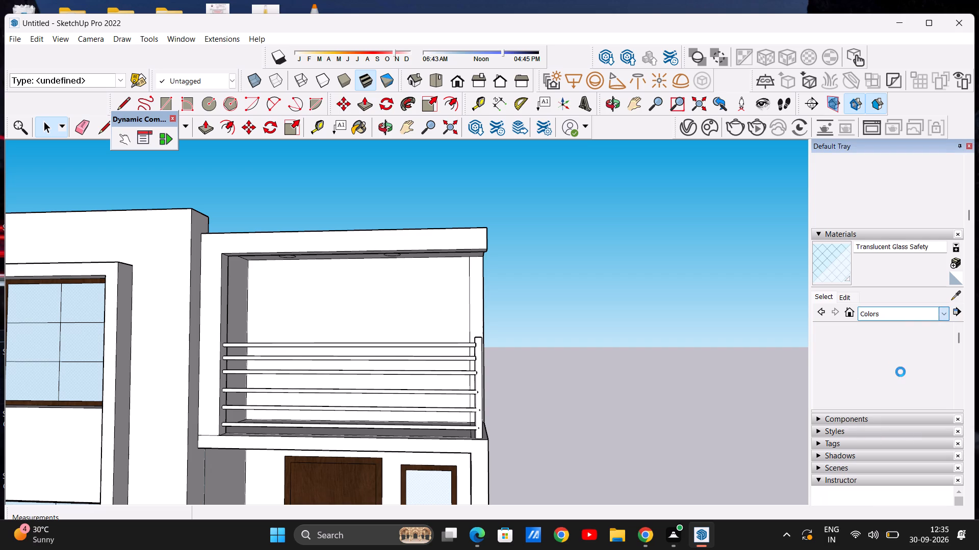
scroll(897, 371, "down", 15)
scroll(849, 328, "up", 1)
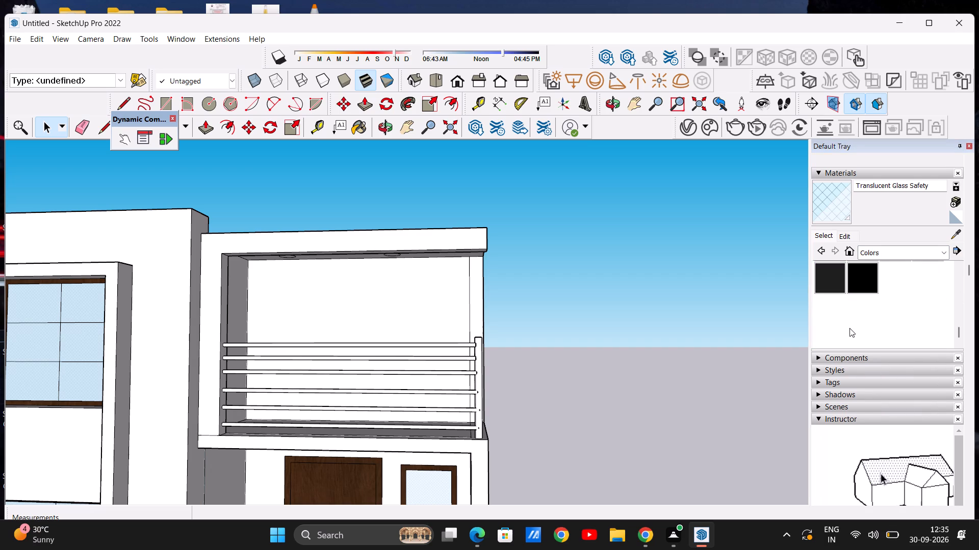
left_click(923, 302)
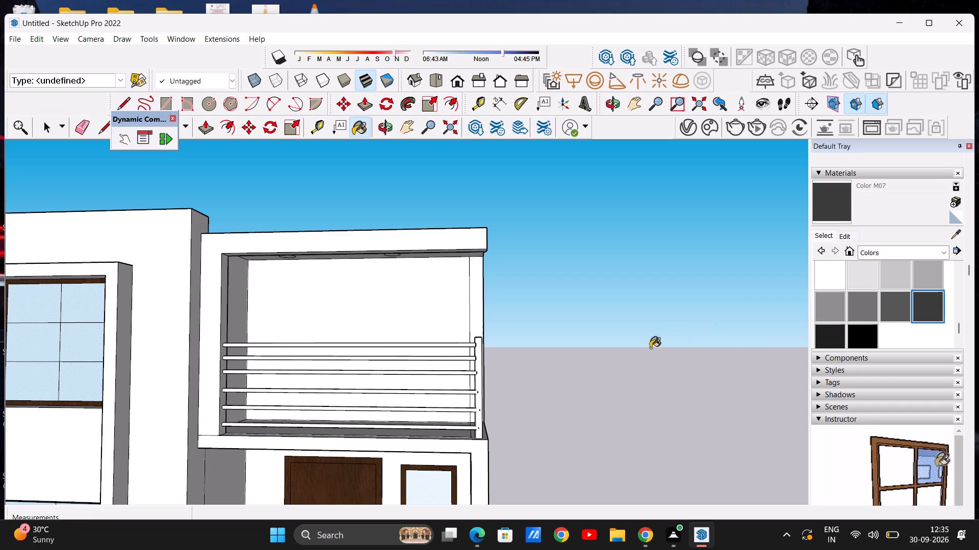
scroll(473, 351, "up", 17)
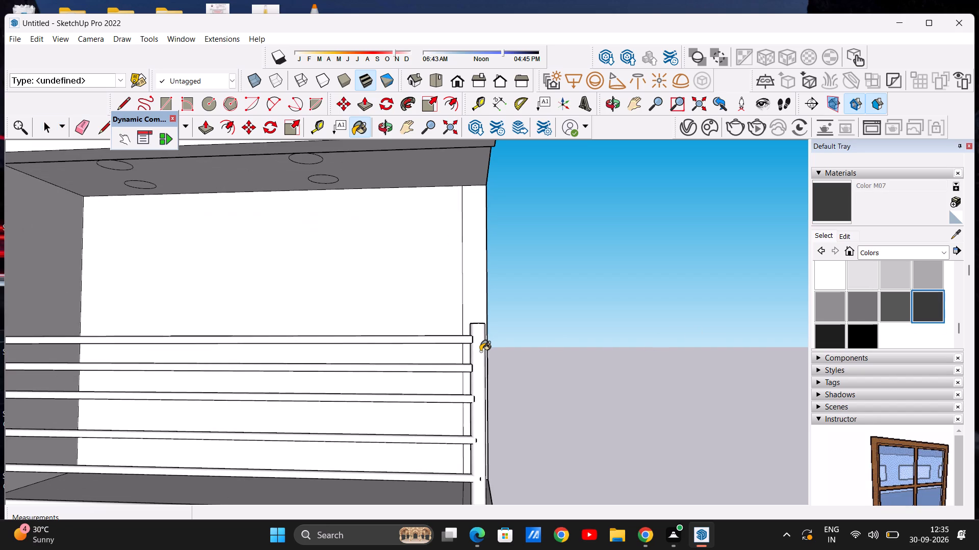
left_click(481, 351)
left_click(460, 341)
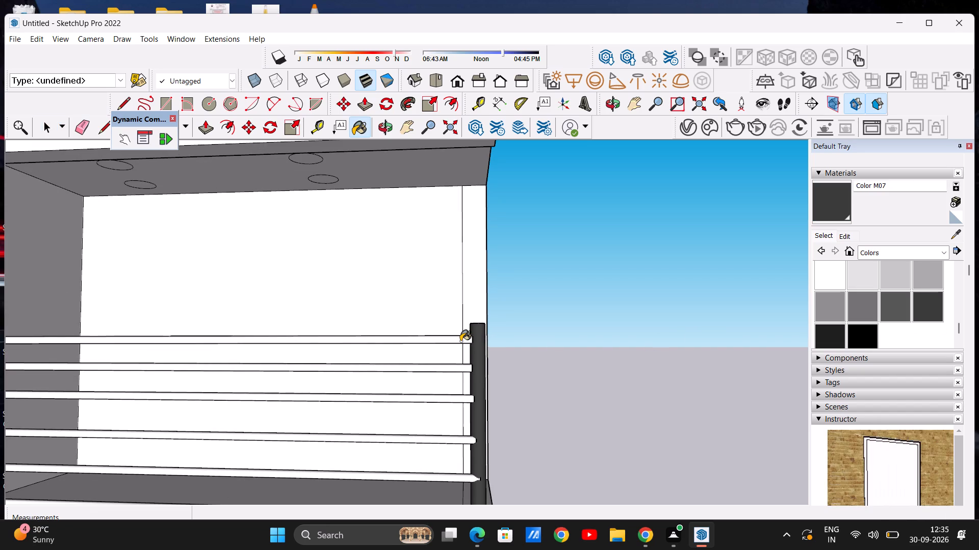
Paint the five remaining front rails of the balcony railing with Color M07.
scroll(469, 364, "down", 13)
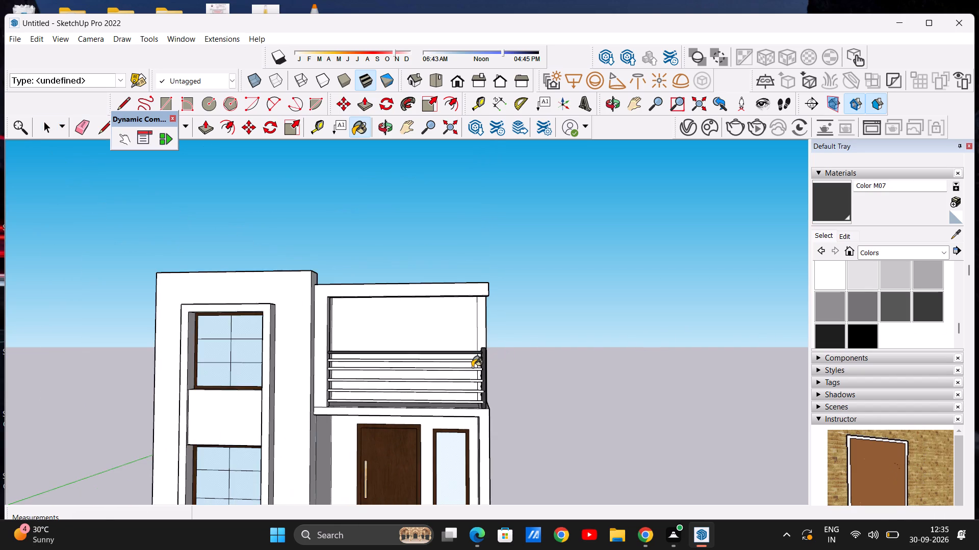
scroll(472, 367, "up", 16)
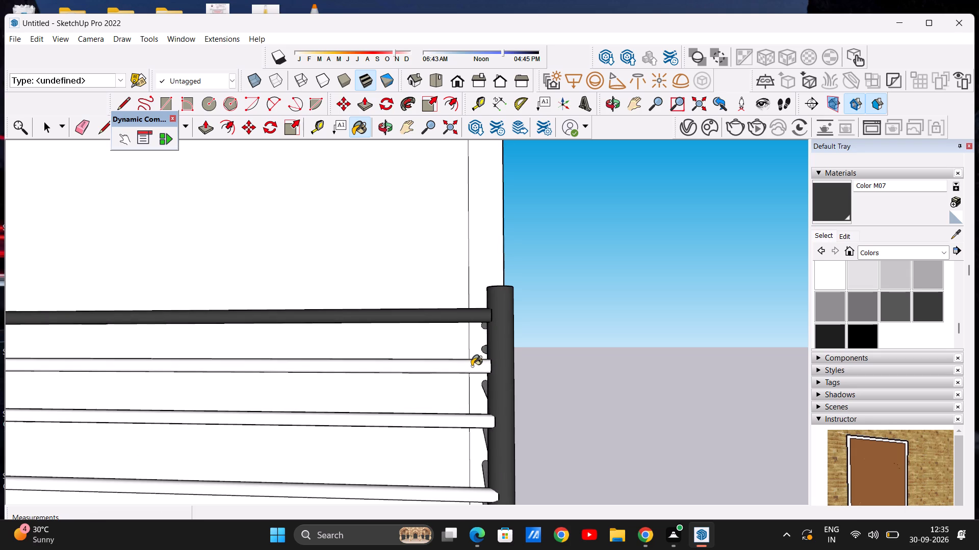
left_click(472, 366)
left_click(482, 421)
scroll(485, 396, "down", 16)
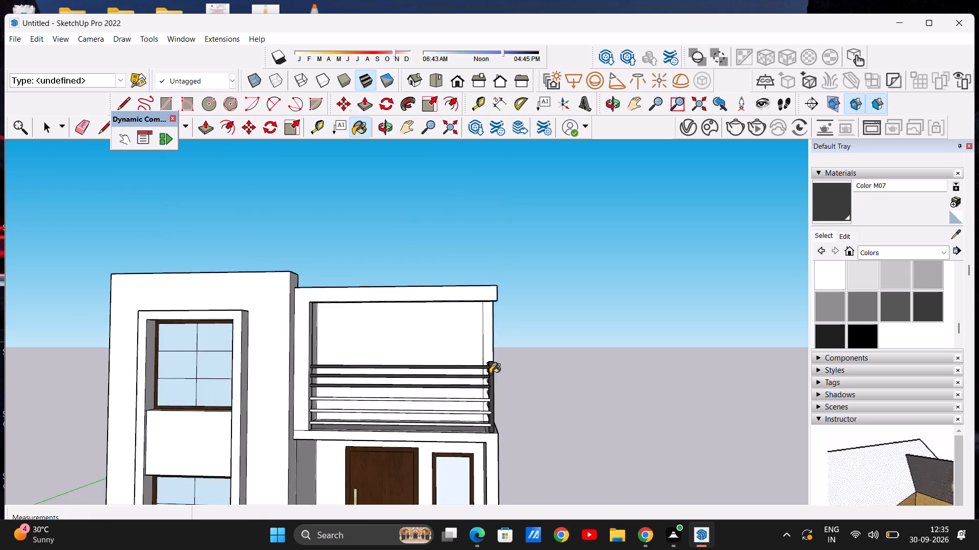
scroll(490, 374, "down", 6)
scroll(469, 419, "up", 8)
scroll(510, 398, "up", 6)
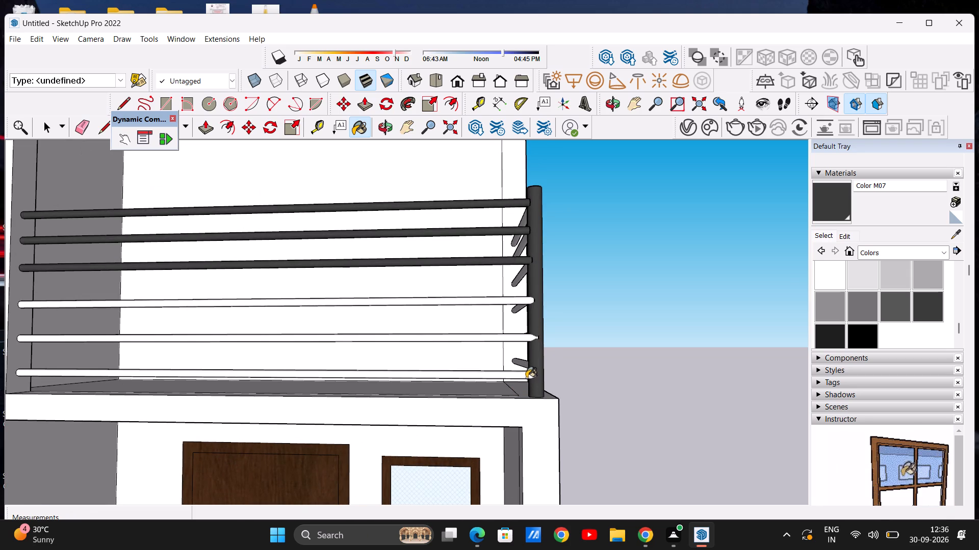
left_click(525, 376)
left_click(502, 337)
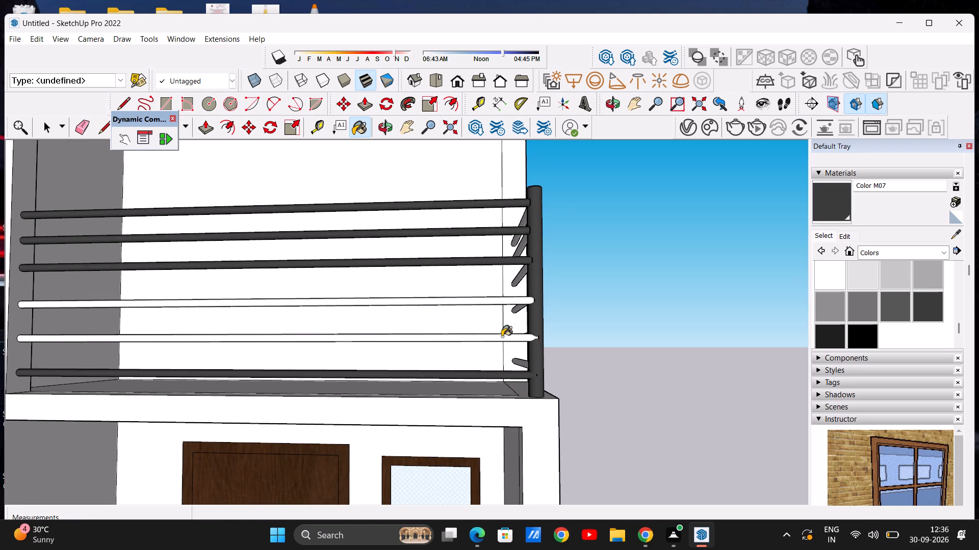
left_click(509, 300)
scroll(495, 343, "down", 12)
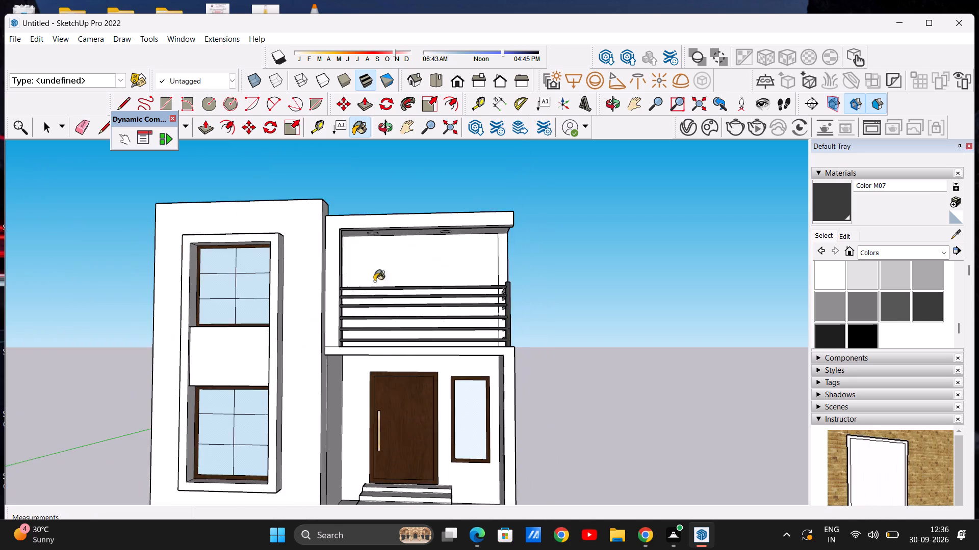
Paint the top two rails on the side of the balcony railing with Color M07.
scroll(25, 188, "down", 4)
scroll(306, 279, "down", 5)
middle_click_drag(361, 265, 111, 288)
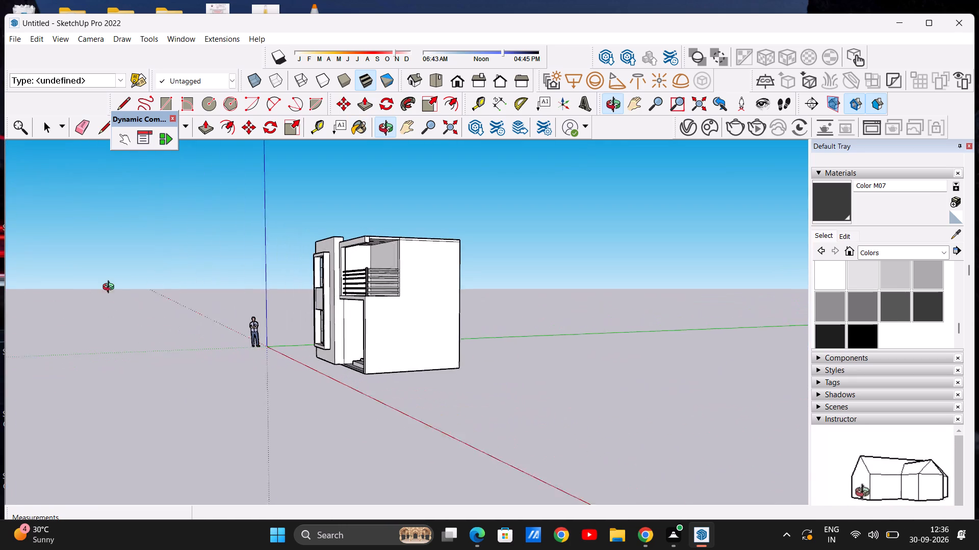
middle_click_drag(111, 288, 99, 287)
scroll(417, 269, "up", 7)
scroll(360, 265, "up", 8)
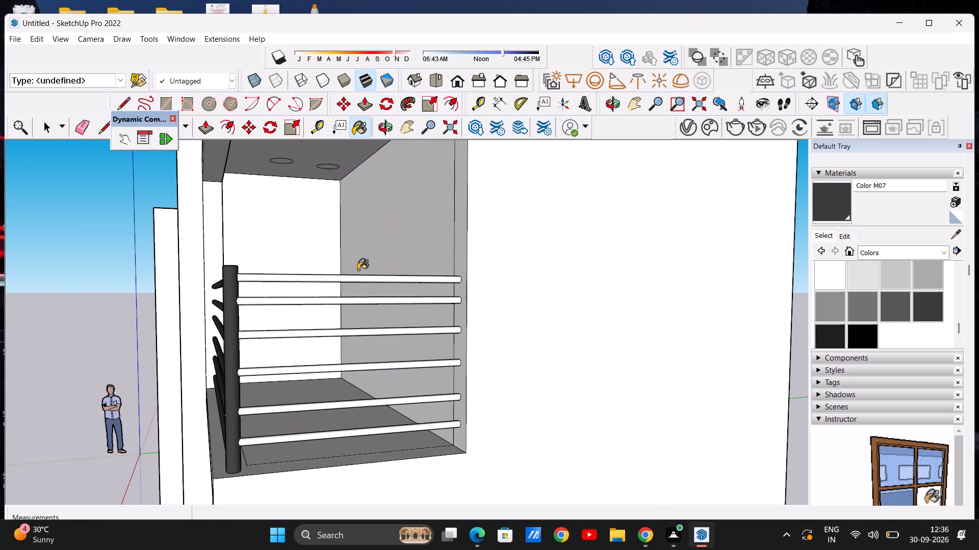
left_click(351, 278)
left_click(354, 300)
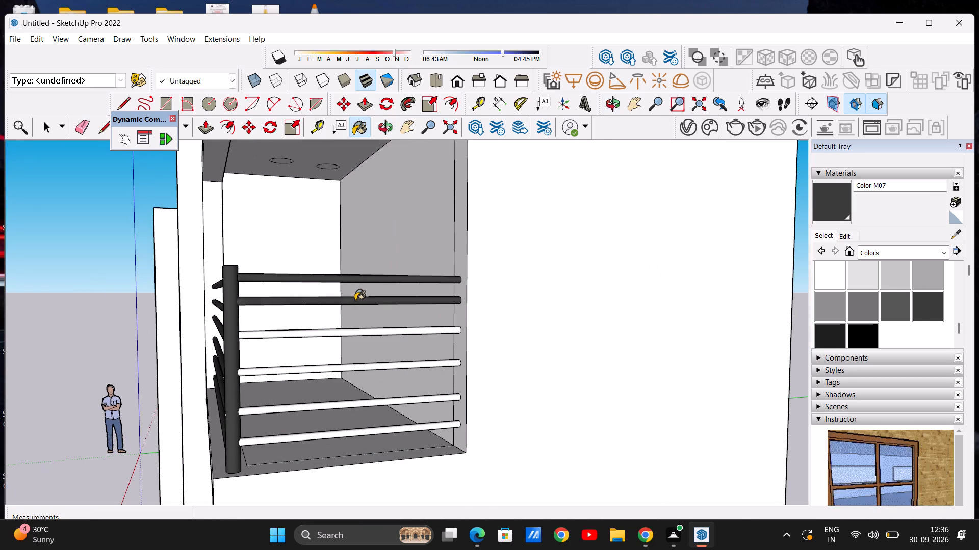
Paint the four remaining side rails of the balcony railing with Color M07 and leave the Paint Bucket tool.
scroll(361, 301, "down", 9)
scroll(372, 323, "up", 6)
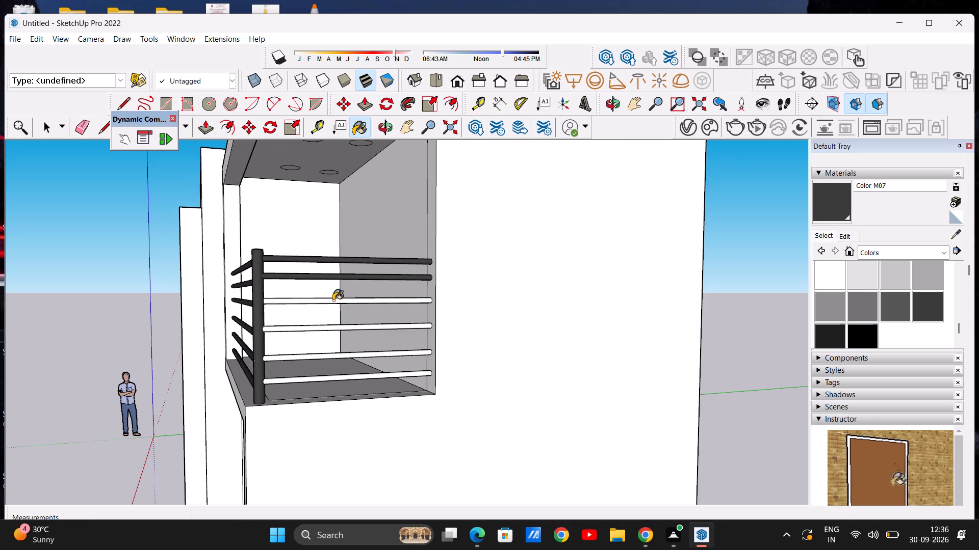
left_click(330, 302)
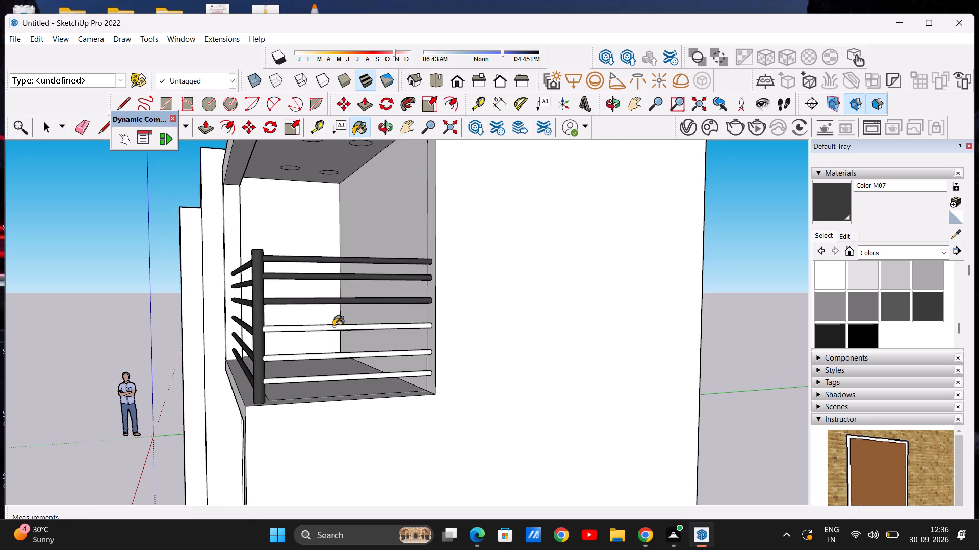
left_click(333, 326)
scroll(363, 280, "down", 7)
scroll(335, 338, "up", 7)
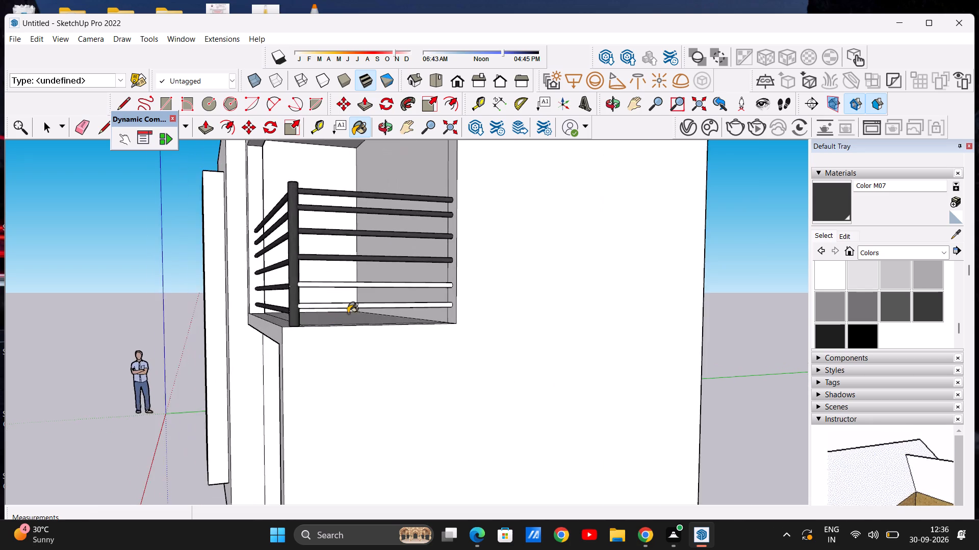
scroll(347, 315, "up", 6)
left_click(341, 291)
left_click(342, 198)
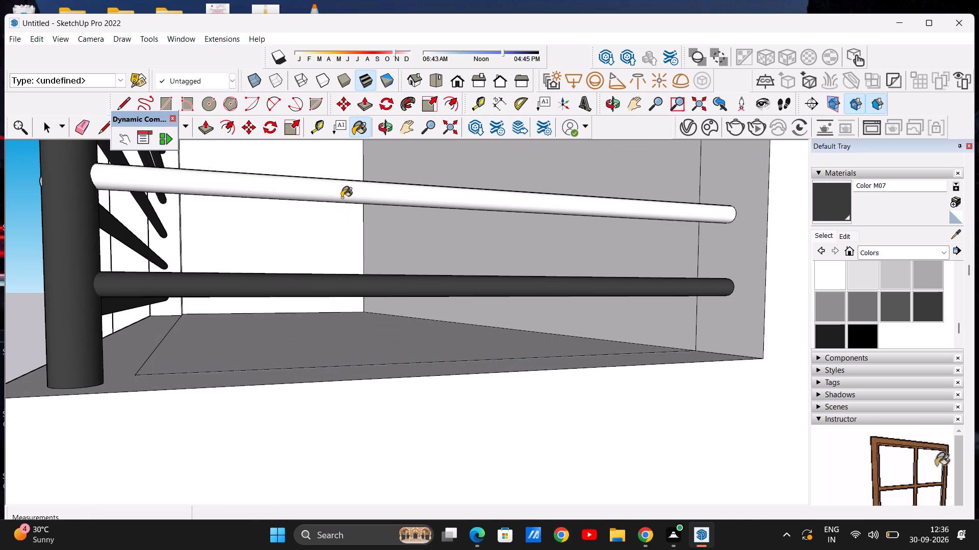
key("space")
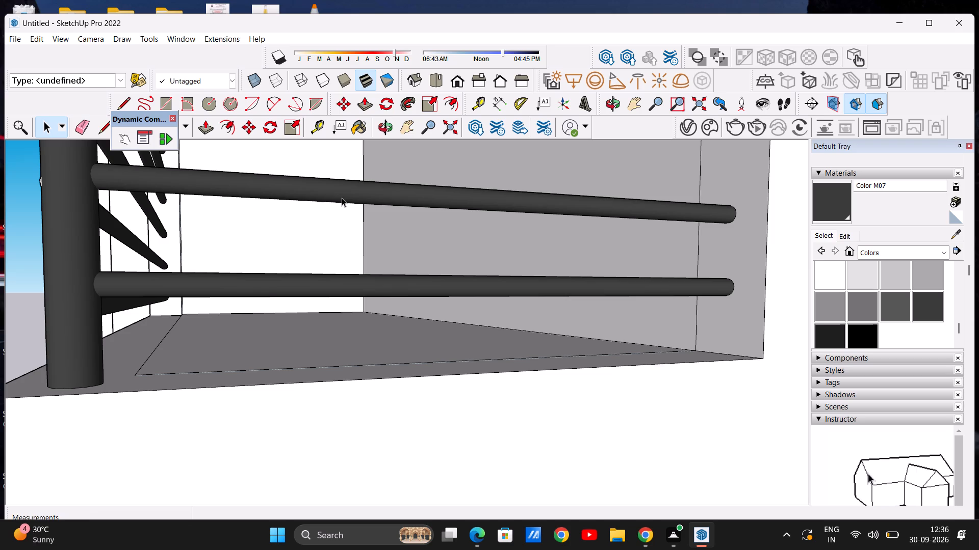
Paint the white sliver where the second-lowest front rail meets the corner post with Color M07.
scroll(337, 204, "down", 10)
middle_click_drag(282, 215, 297, 246)
scroll(322, 235, "up", 6)
scroll(302, 237, "up", 20)
scroll(302, 237, "up", 1)
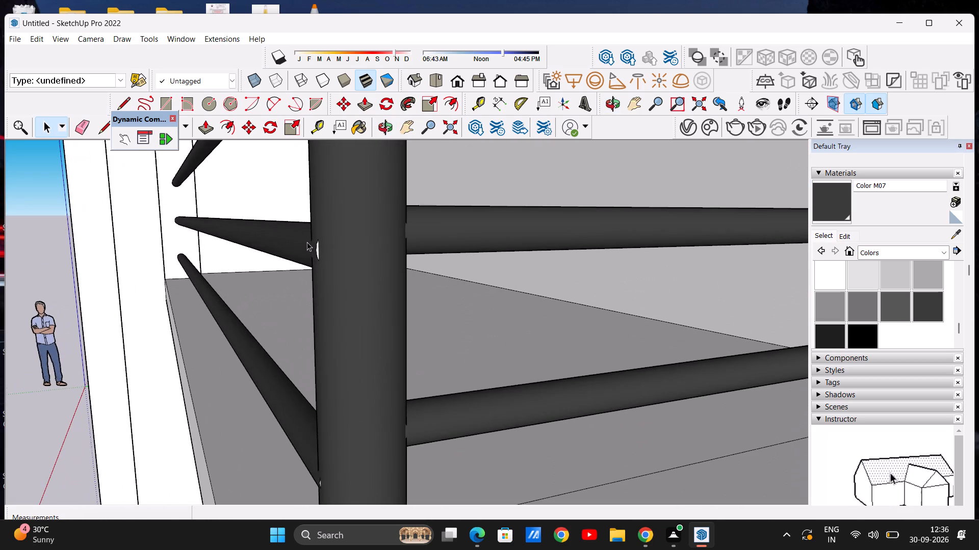
left_click(821, 207)
scroll(317, 257, "up", 12)
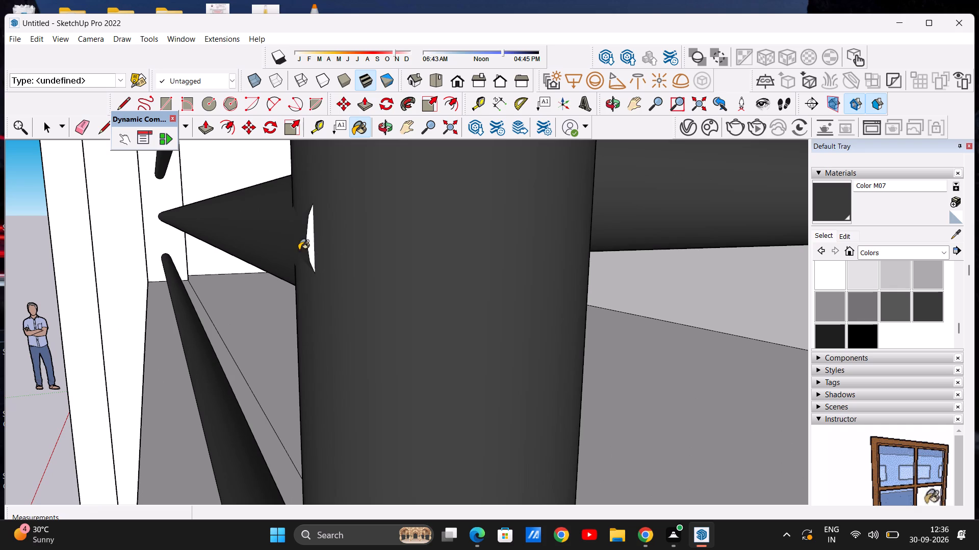
left_click(312, 246)
Touch up the thin edge and inner surface at the second-lowest front rail's post joint with Color M07.
scroll(333, 262, "down", 6)
scroll(330, 256, "up", 13)
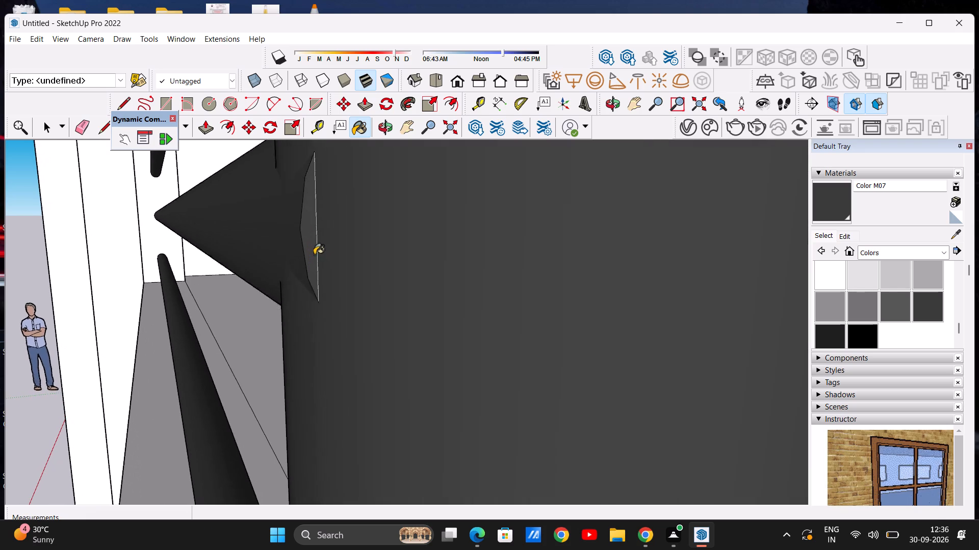
scroll(314, 255, "up", 7)
left_click(315, 249)
left_click_drag(315, 249, 317, 255)
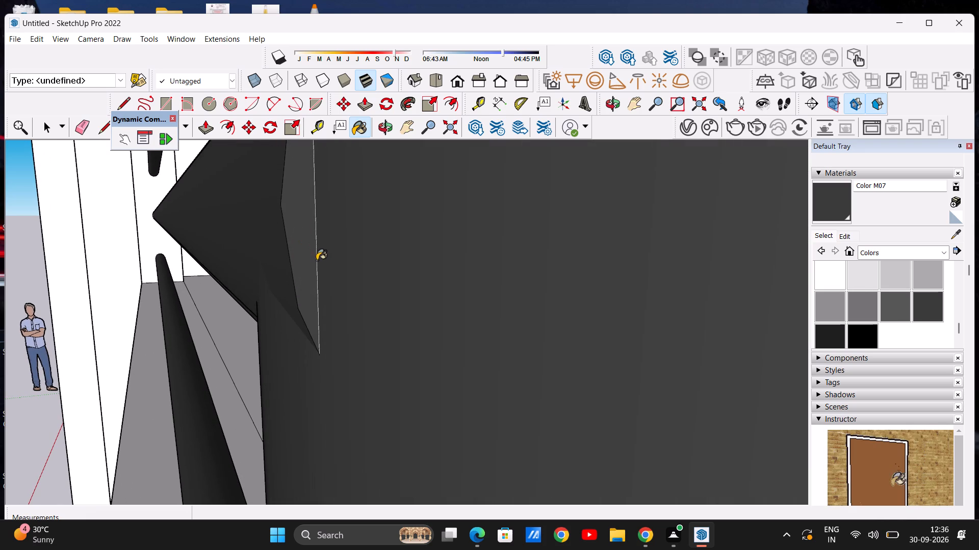
scroll(316, 262, "up", 20)
scroll(316, 262, "up", 1)
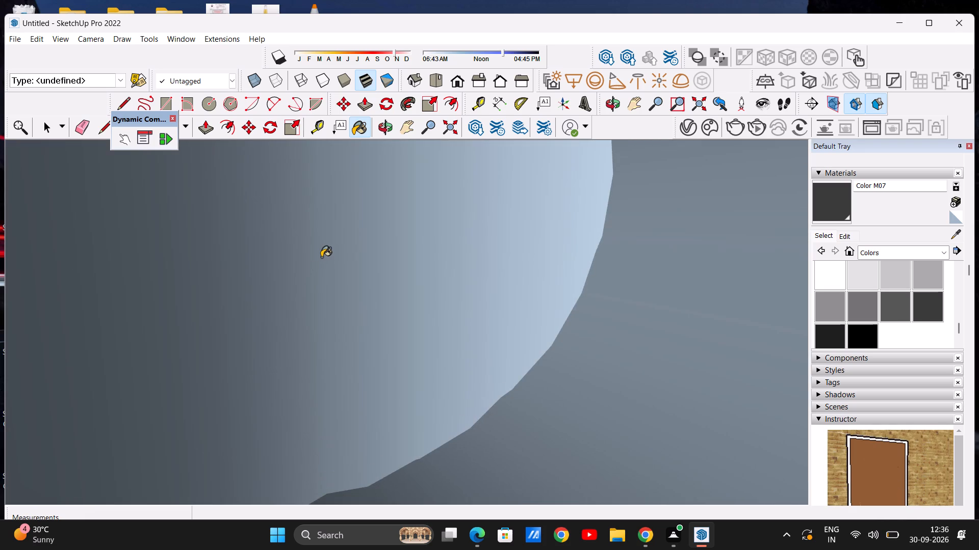
left_click(321, 257)
scroll(357, 285, "down", 20)
scroll(357, 285, "down", 20)
scroll(357, 285, "down", 1)
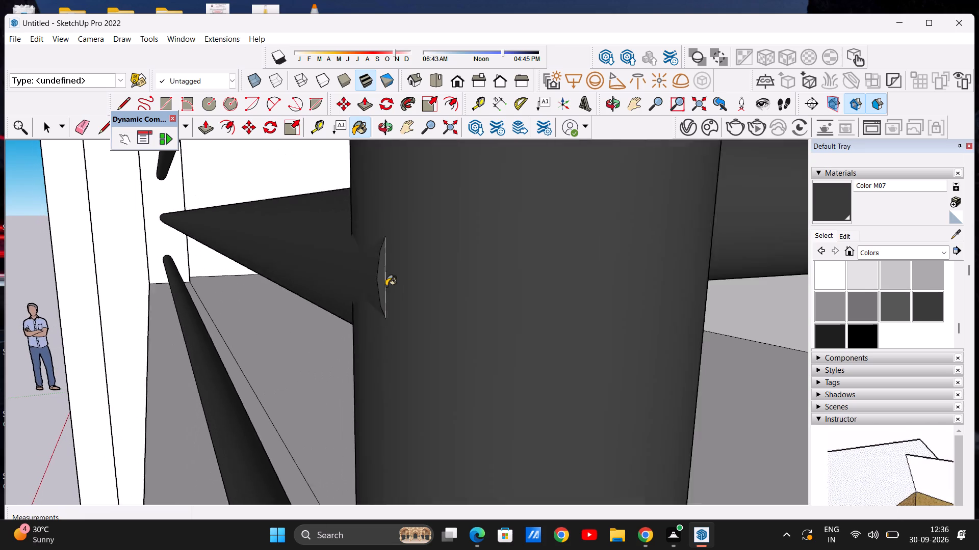
scroll(386, 286, "down", 20)
scroll(386, 286, "down", 13)
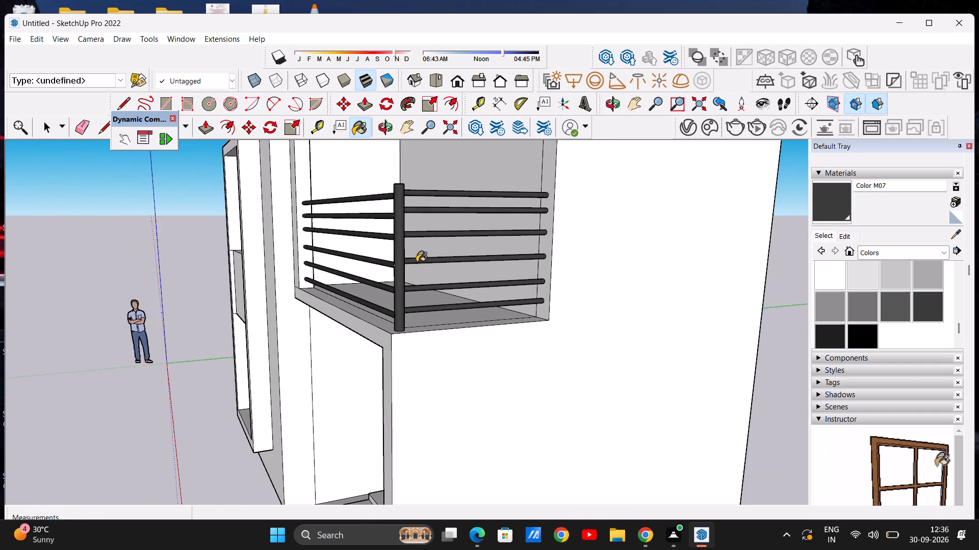
Paint the white gap and inner surface where the third-lowest front rail meets the corner post with Color M07.
scroll(417, 262, "up", 7)
middle_click_drag(360, 273, 312, 275)
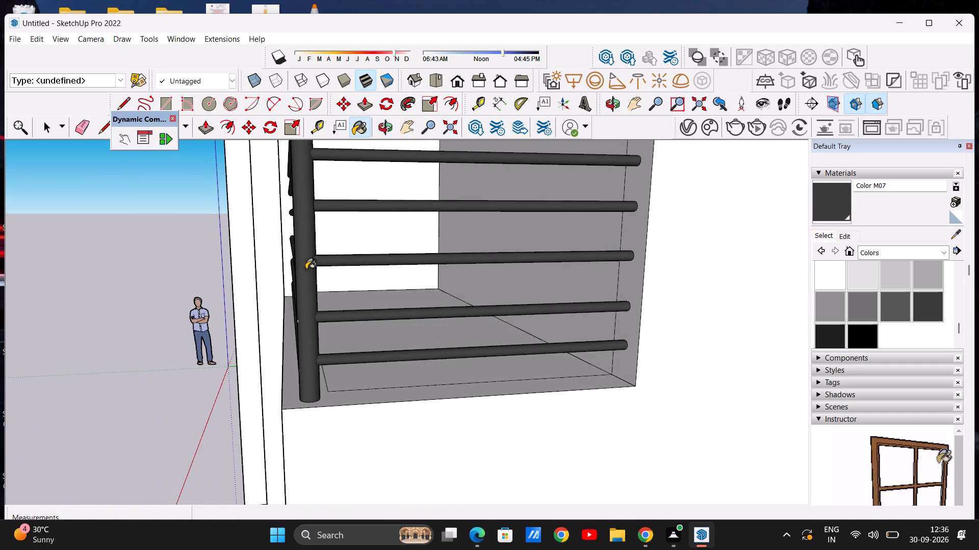
middle_click_drag(271, 288, 315, 263)
scroll(366, 234, "up", 7)
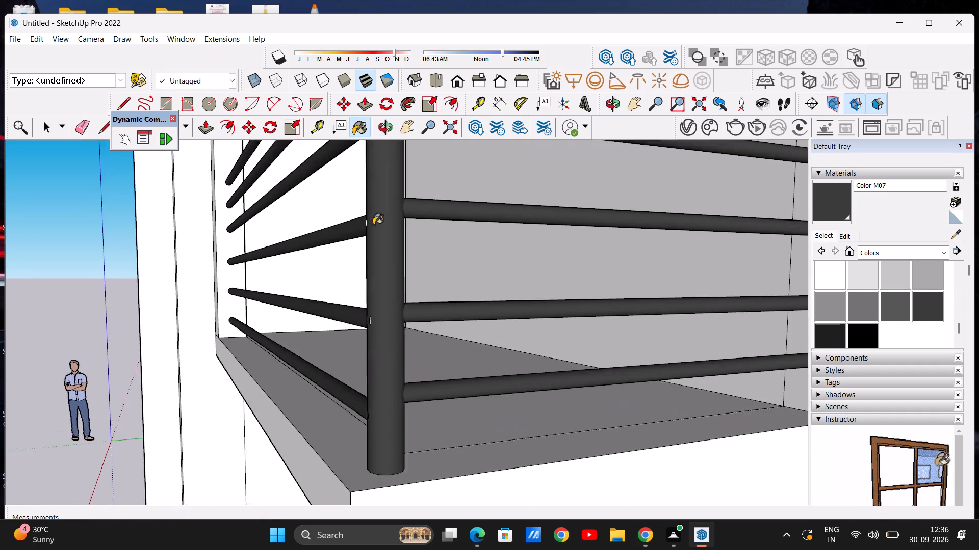
scroll(360, 224, "up", 20)
scroll(360, 224, "up", 9)
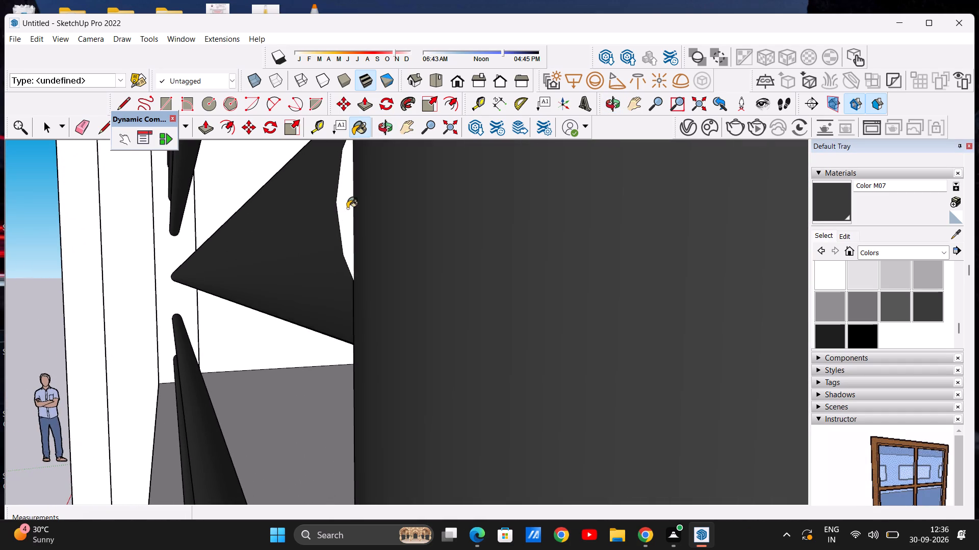
left_click(347, 208)
scroll(366, 214, "up", 15)
scroll(343, 218, "up", 7)
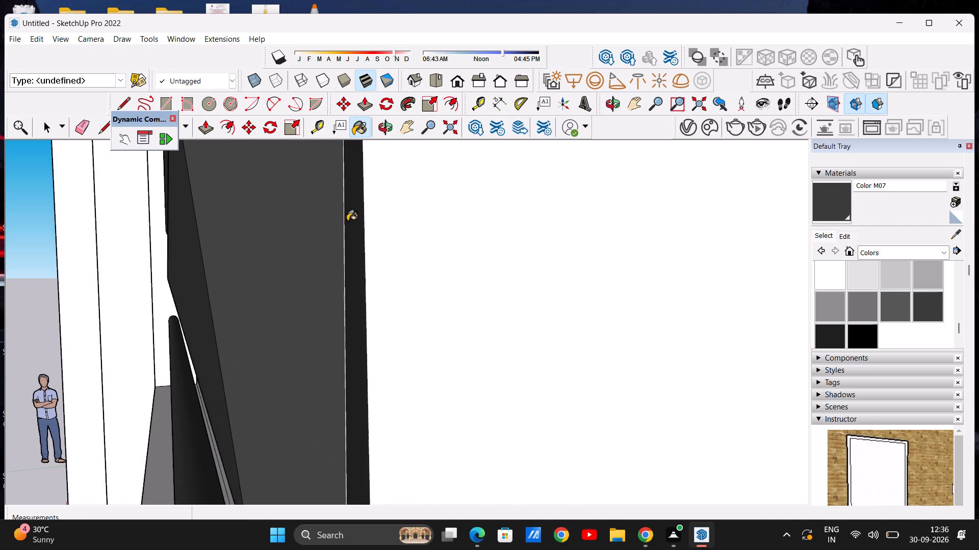
scroll(347, 221, "up", 7)
left_click(346, 223)
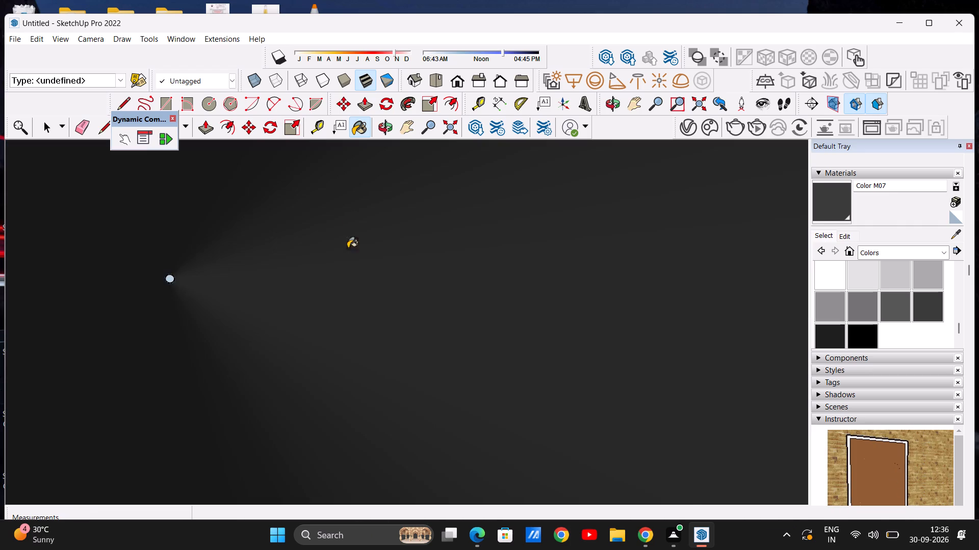
scroll(368, 270, "down", 20)
scroll(368, 270, "down", 20)
scroll(368, 270, "down", 6)
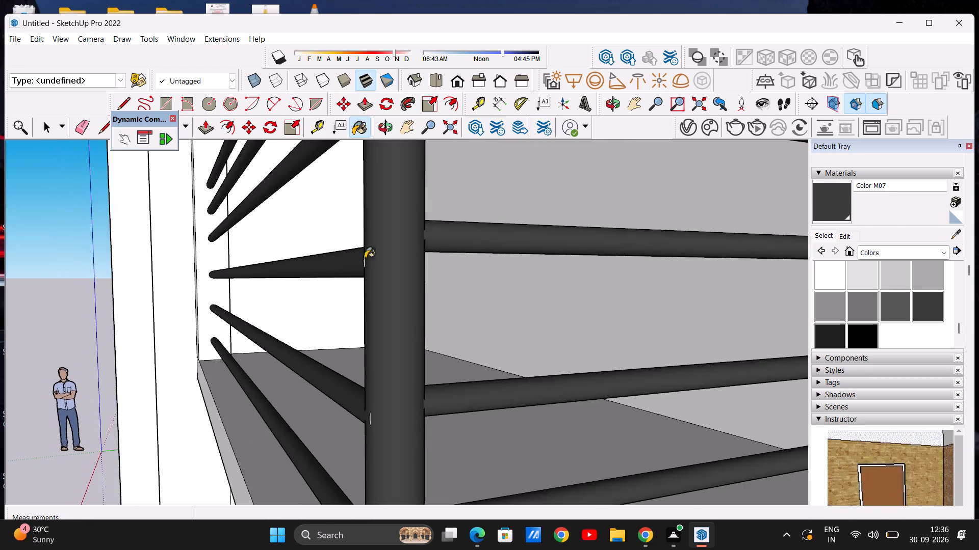
Apply Color M07 at the joint between an upper front rail and the corner post.
scroll(365, 258, "down", 19)
middle_click_drag(325, 232, 262, 255)
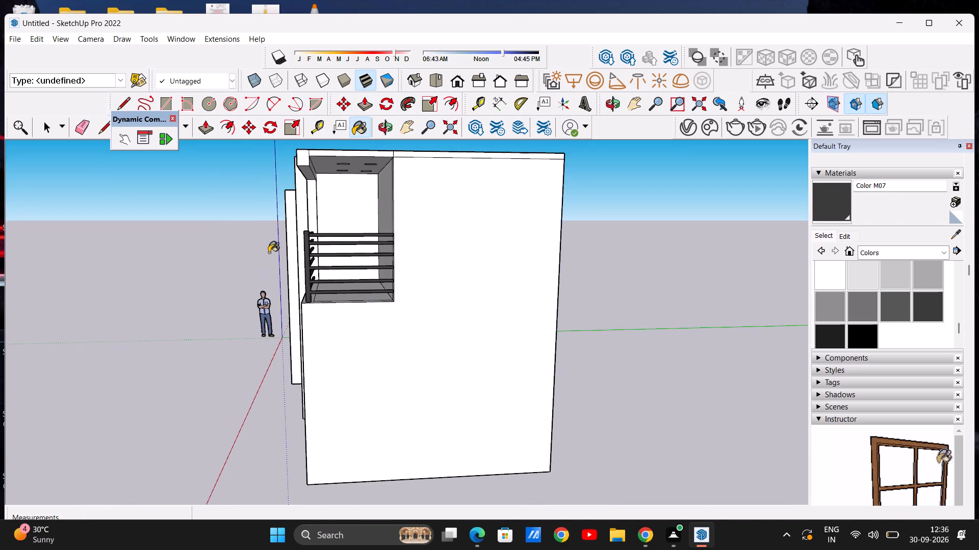
middle_click_drag(273, 253, 320, 263)
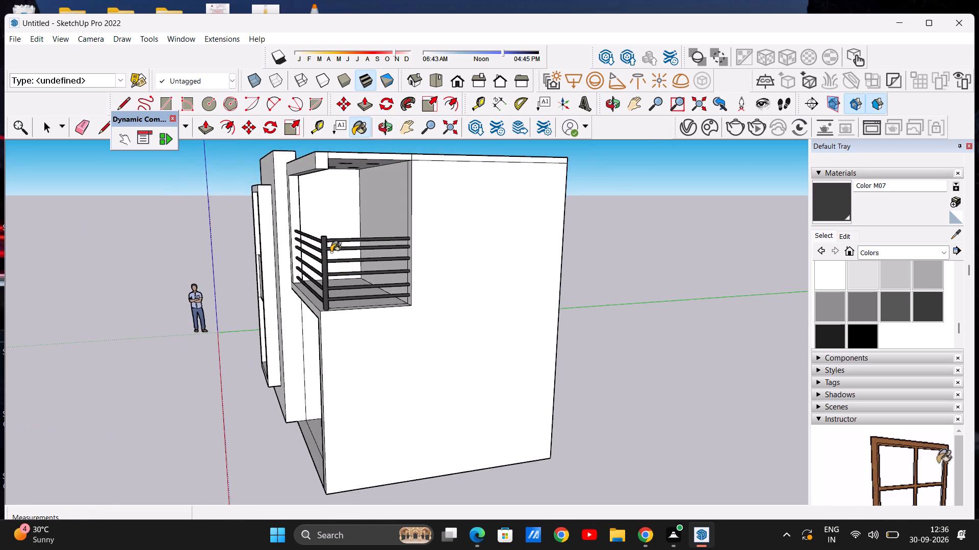
scroll(331, 258, "up", 20)
scroll(304, 178, "up", 6)
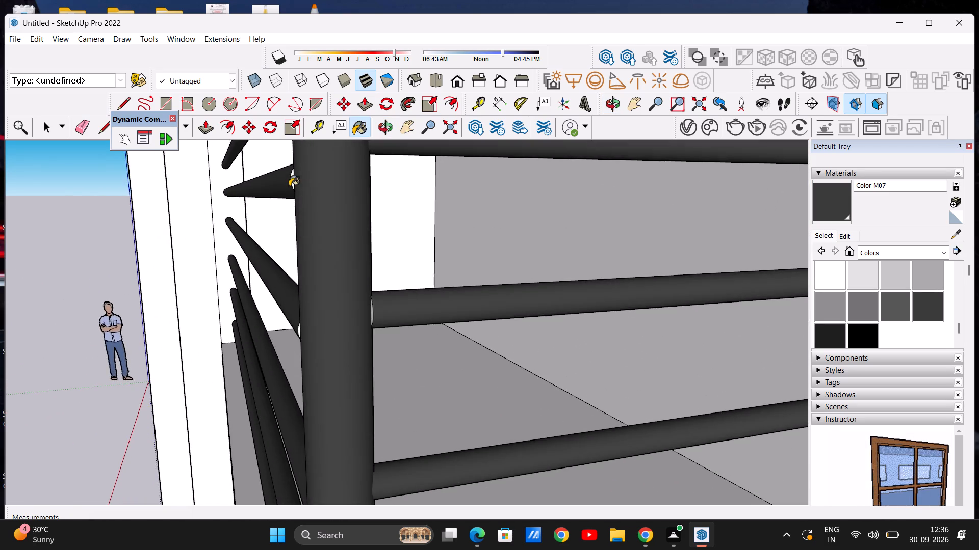
scroll(289, 186, "up", 15)
left_click(321, 182)
scroll(260, 242, "down", 9)
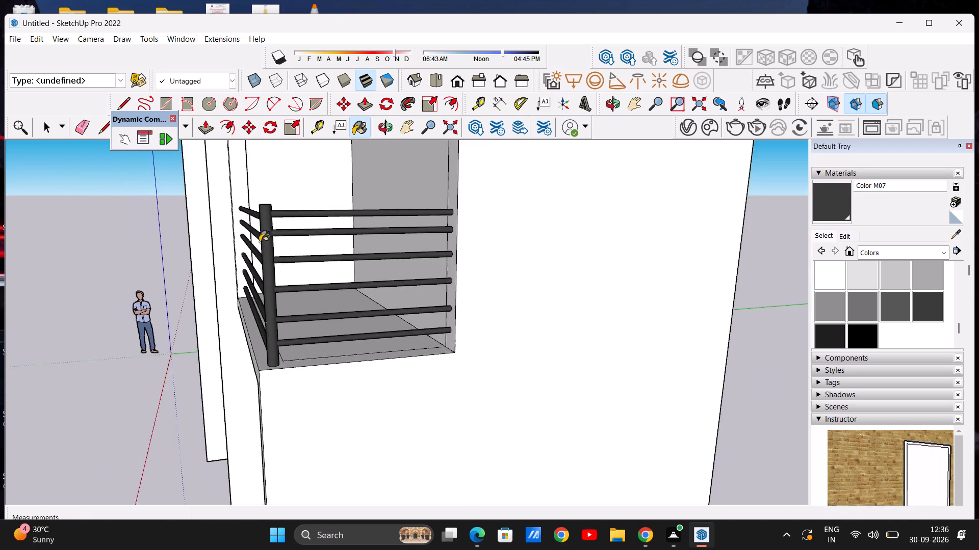
Examine the balcony railing's rail joints and corner post from both sides for unpainted spots.
scroll(260, 242, "down", 6)
middle_click_drag(287, 254, 211, 250)
scroll(265, 230, "up", 8)
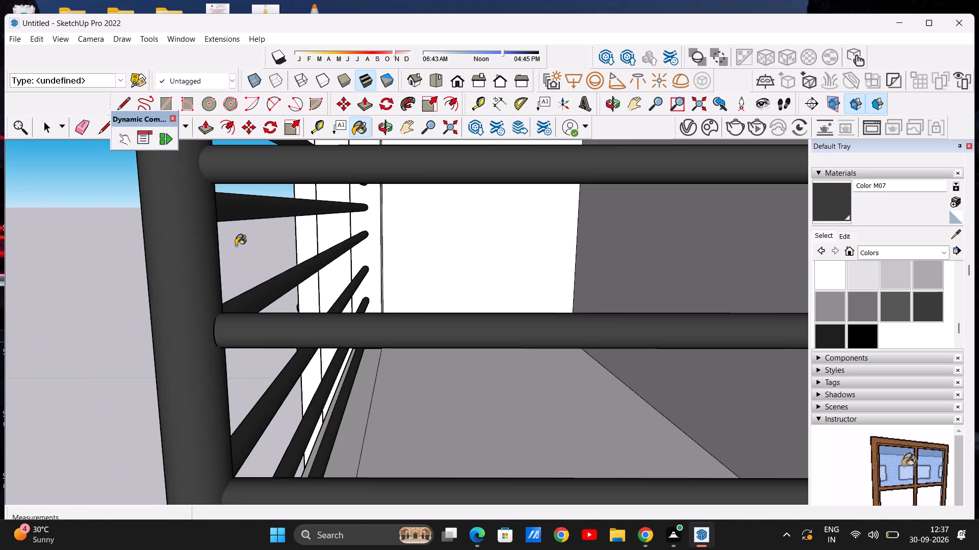
scroll(252, 241, "down", 5)
scroll(261, 292, "up", 4)
scroll(303, 256, "down", 2)
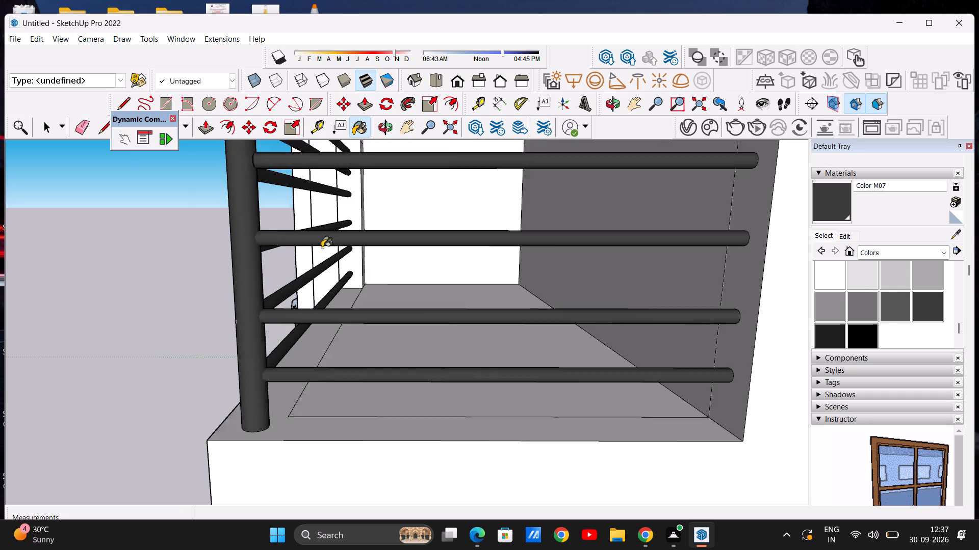
scroll(322, 248, "down", 4)
middle_click_drag(276, 264, 376, 263)
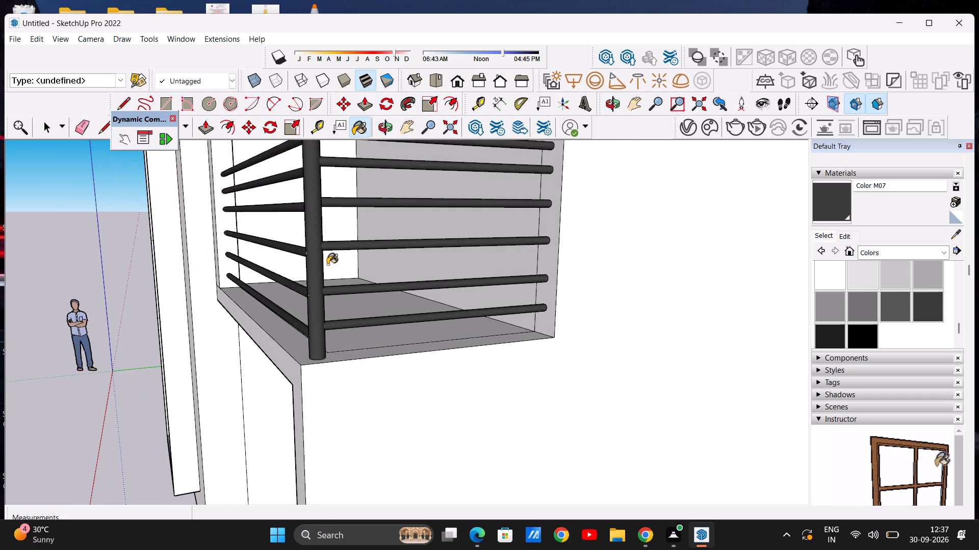
Apply Color M07 again to the thin sliver at the second-lowest front rail's joint with the corner post.
scroll(323, 299, "up", 14)
scroll(305, 285, "up", 10)
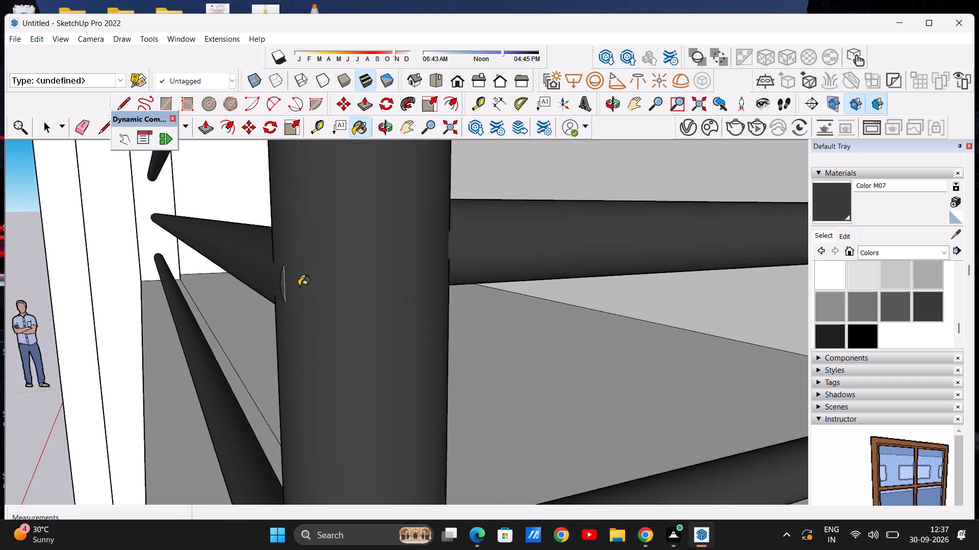
scroll(299, 286, "up", 3)
left_click(279, 289)
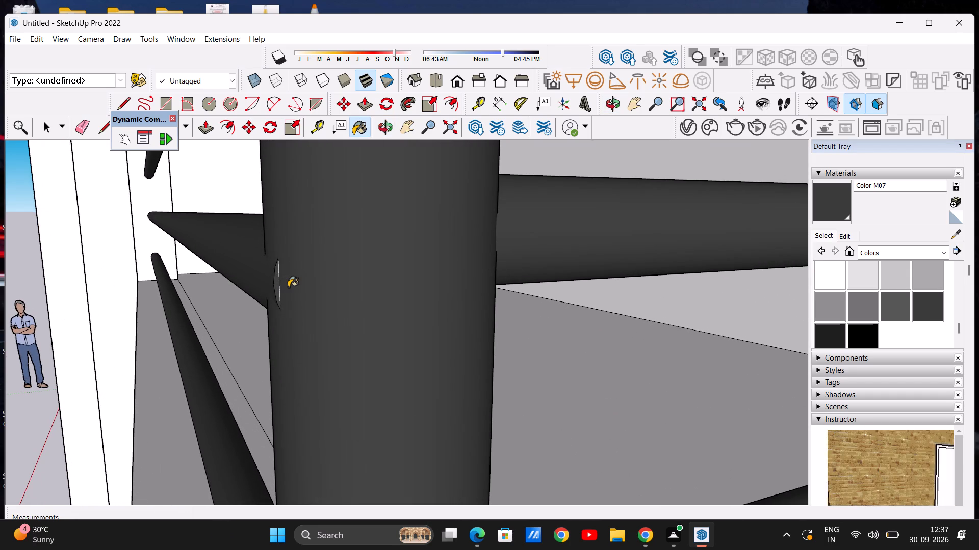
Repaint the thin edge and inner surface at the third-lowest front rail's joint with the corner post in Color M07.
scroll(290, 287, "down", 20)
scroll(290, 287, "down", 6)
scroll(287, 220, "up", 7)
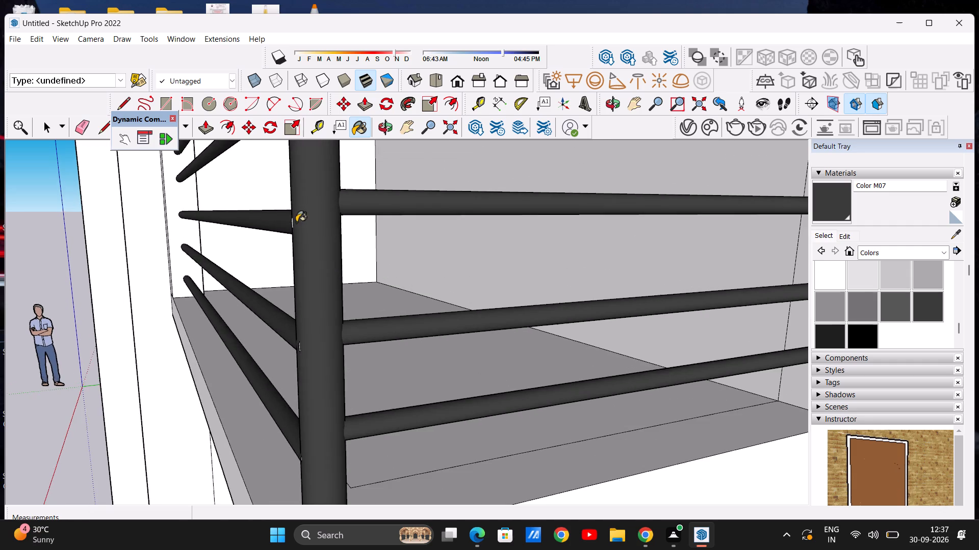
middle_click_drag(296, 231, 300, 229)
scroll(299, 222, "up", 2)
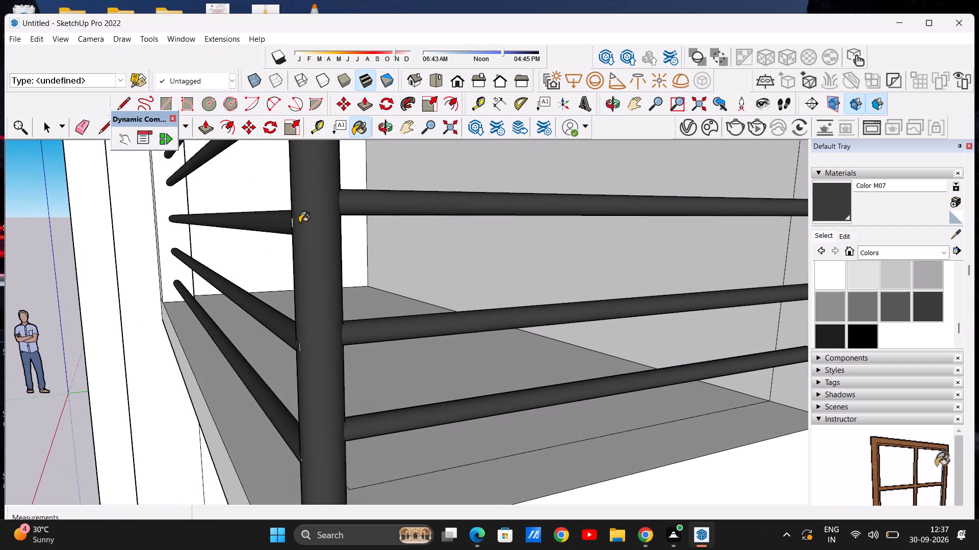
scroll(299, 223, "up", 20)
scroll(299, 223, "up", 6)
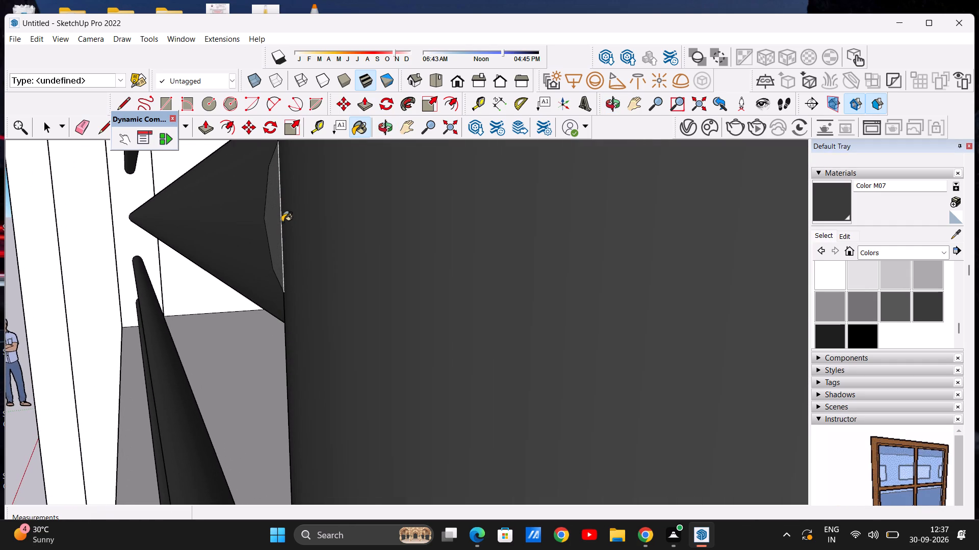
left_click(280, 222)
scroll(280, 222, "up", 17)
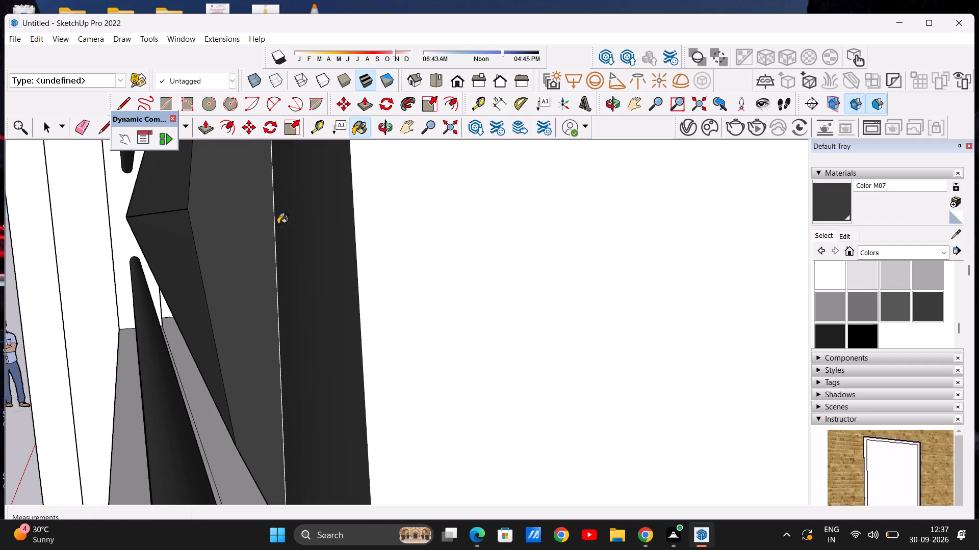
scroll(274, 224, "up", 12)
left_click(265, 227)
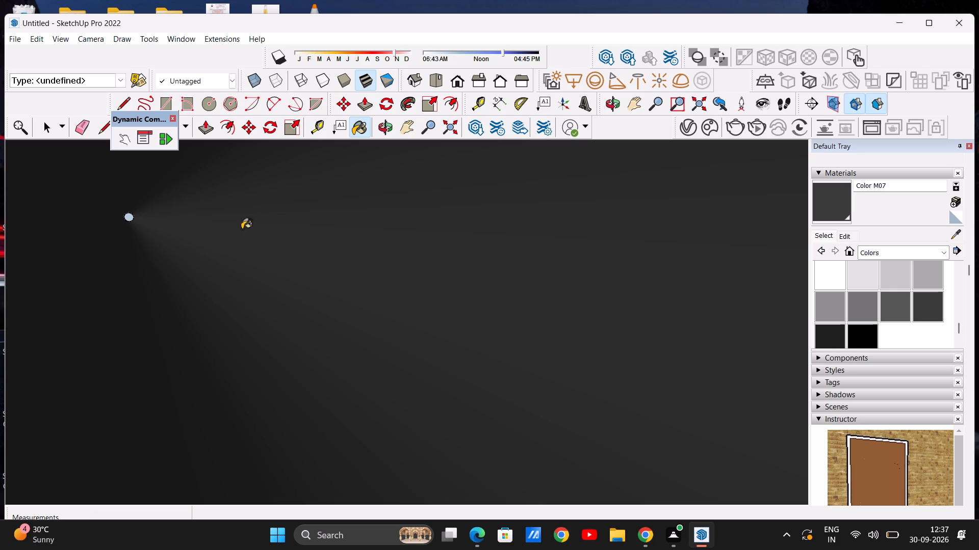
Paint the unpainted round end face of the balcony rail with Color M07.
scroll(124, 216, "up", 20)
scroll(124, 216, "up", 9)
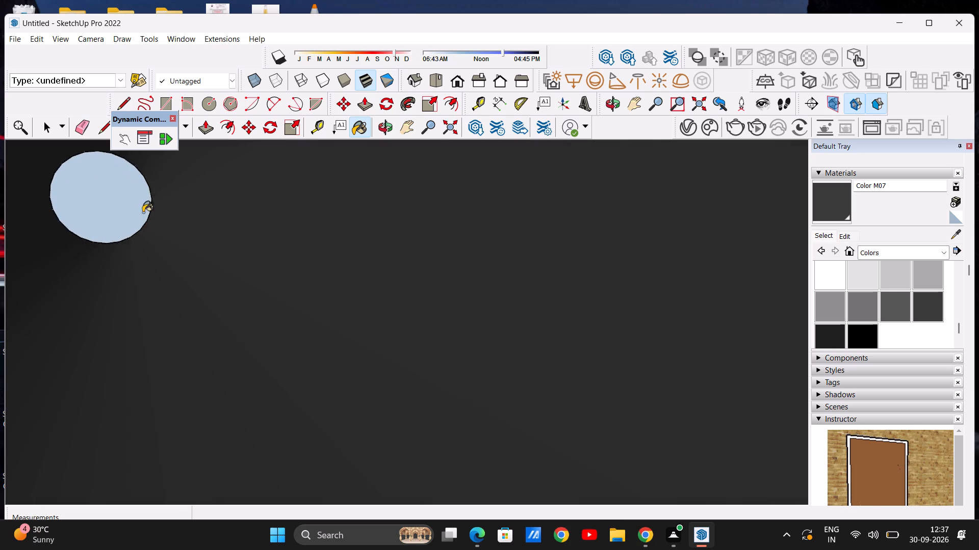
scroll(143, 212, "up", 6)
left_click(138, 211)
scroll(212, 241, "down", 13)
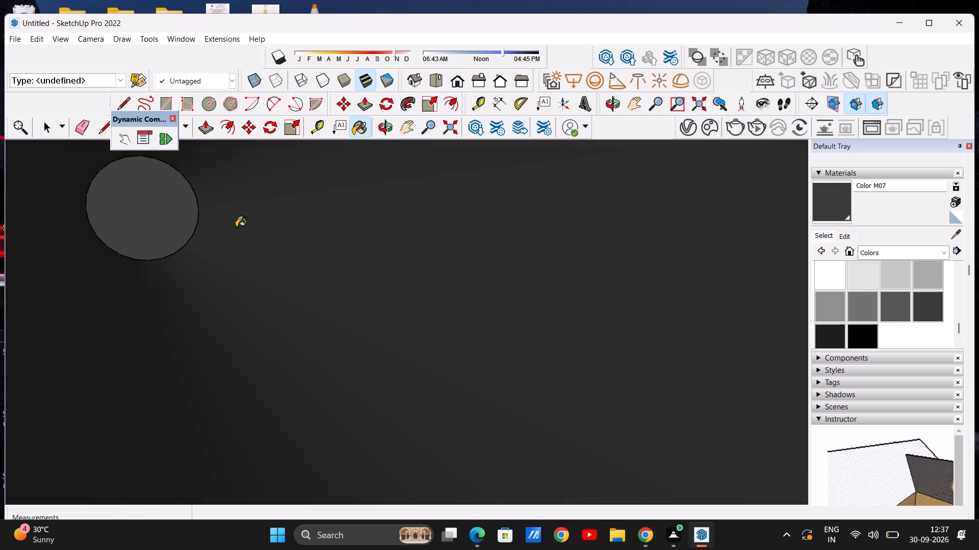
scroll(236, 227, "down", 20)
scroll(236, 227, "down", 20)
scroll(236, 227, "down", 20)
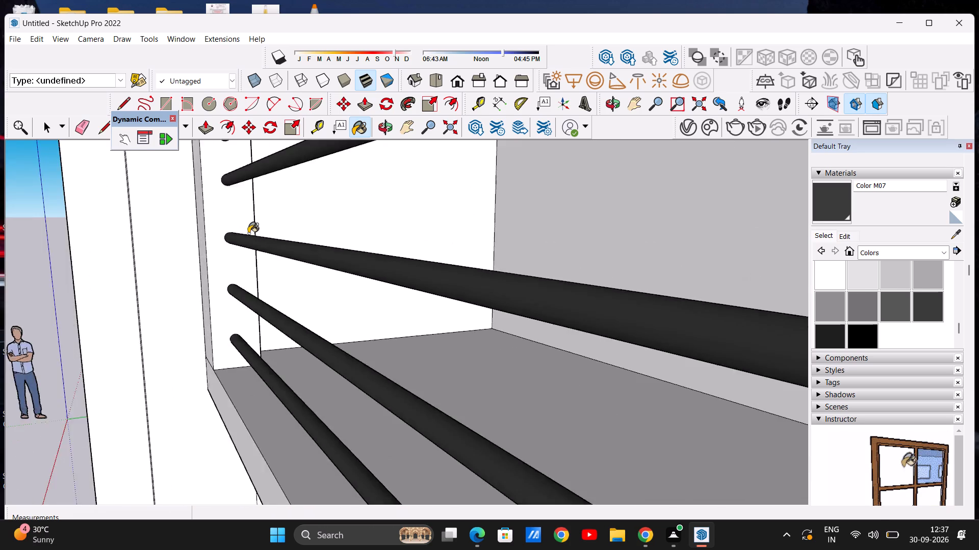
Examine the house's front facade, balcony railing and blank side wall for anything still uncoloured.
scroll(248, 233, "down", 16)
middle_click_drag(223, 230, 471, 226)
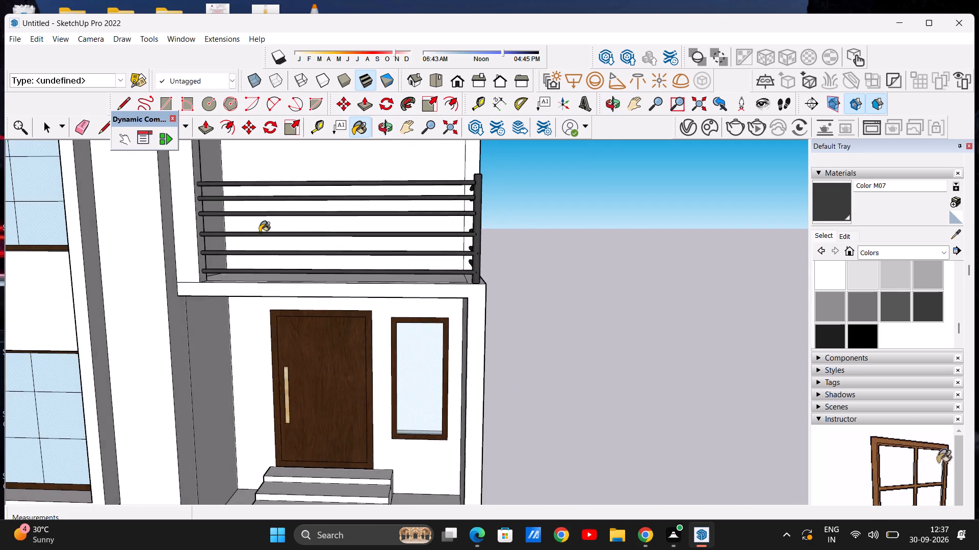
scroll(260, 231, "down", 16)
scroll(237, 240, "up", 4)
middle_click_drag(227, 248, 232, 246)
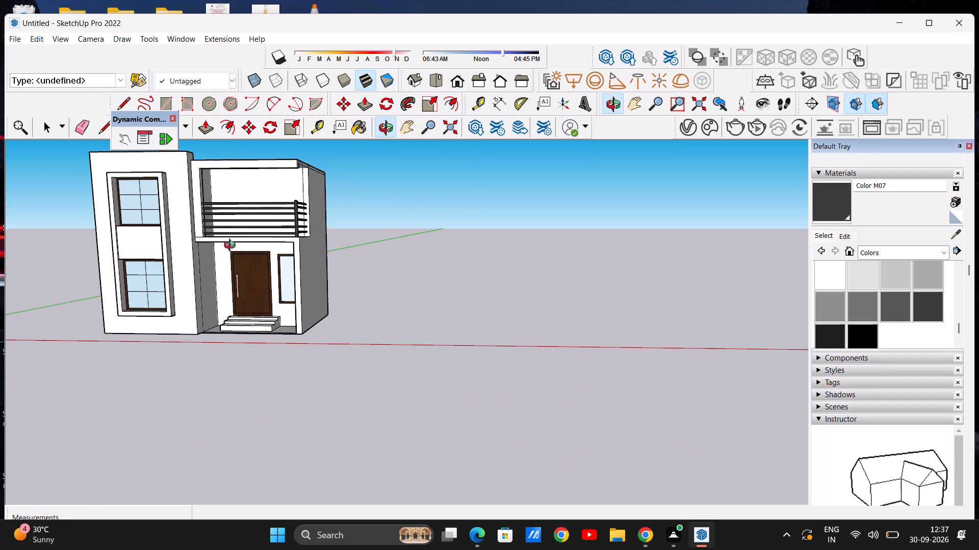
middle_click_drag(232, 246, 245, 248)
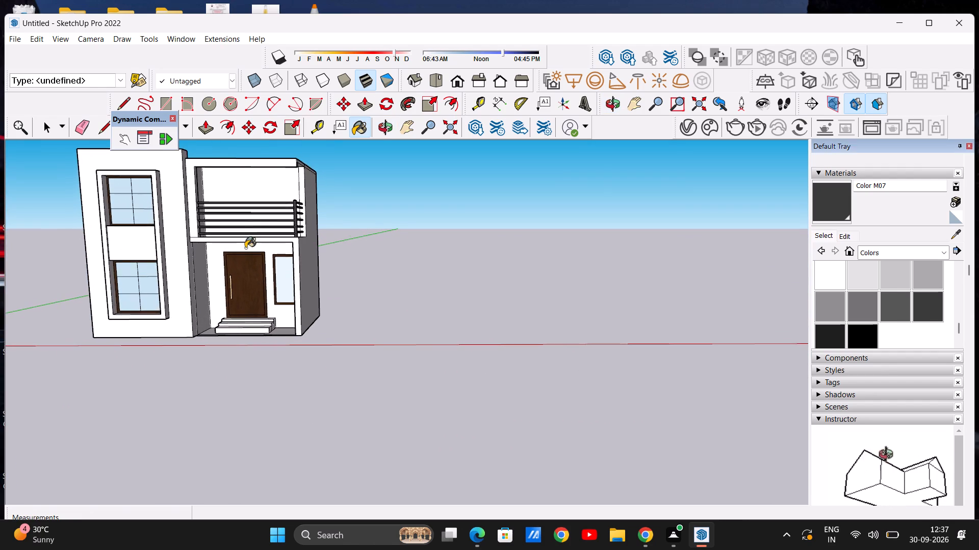
scroll(261, 249, "down", 7)
scroll(172, 242, "up", 7)
scroll(280, 241, "up", 2)
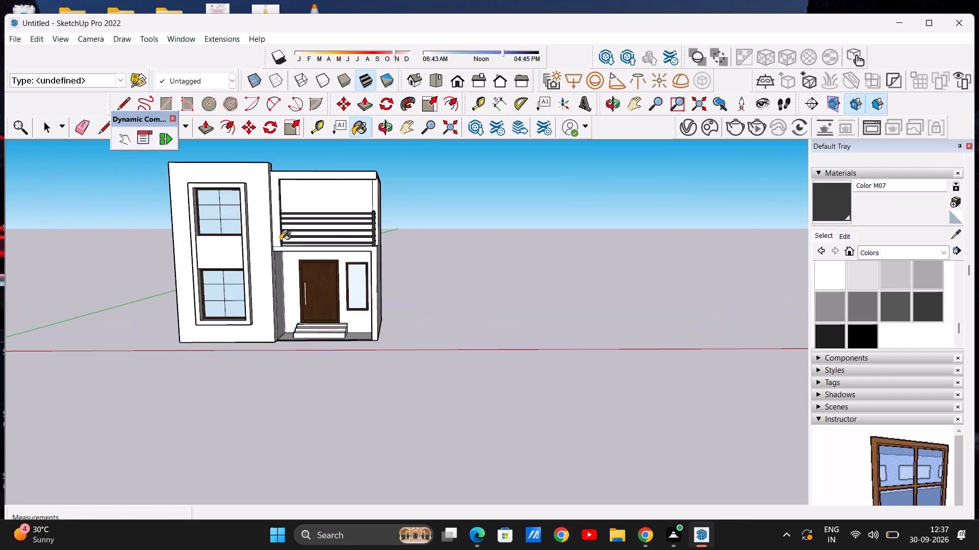
scroll(280, 241, "up", 4)
key("space")
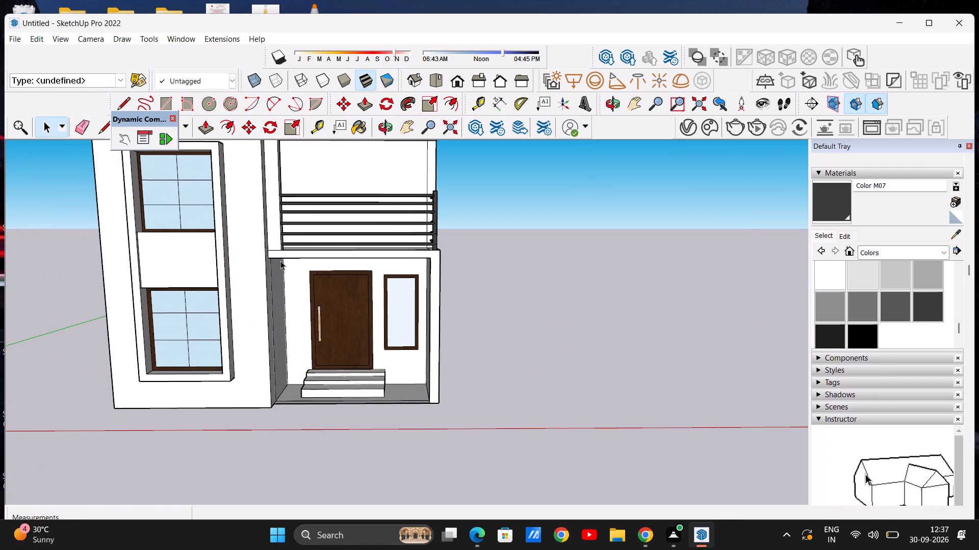
scroll(307, 275, "down", 10)
middle_click_drag(226, 261, 414, 256)
middle_click_drag(276, 287, 380, 298)
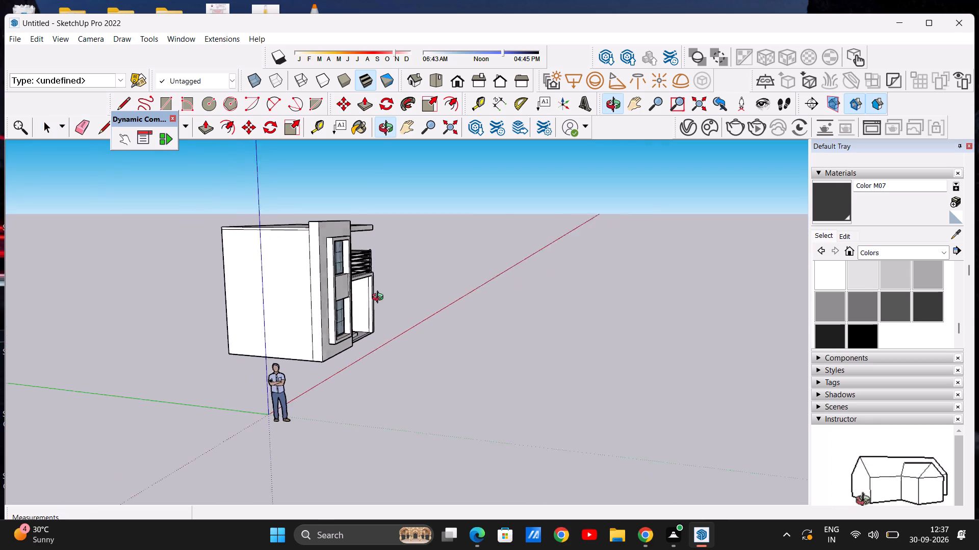
middle_click_drag(380, 298, 388, 298)
middle_click_drag(164, 277, 304, 273)
scroll(385, 254, "up", 5)
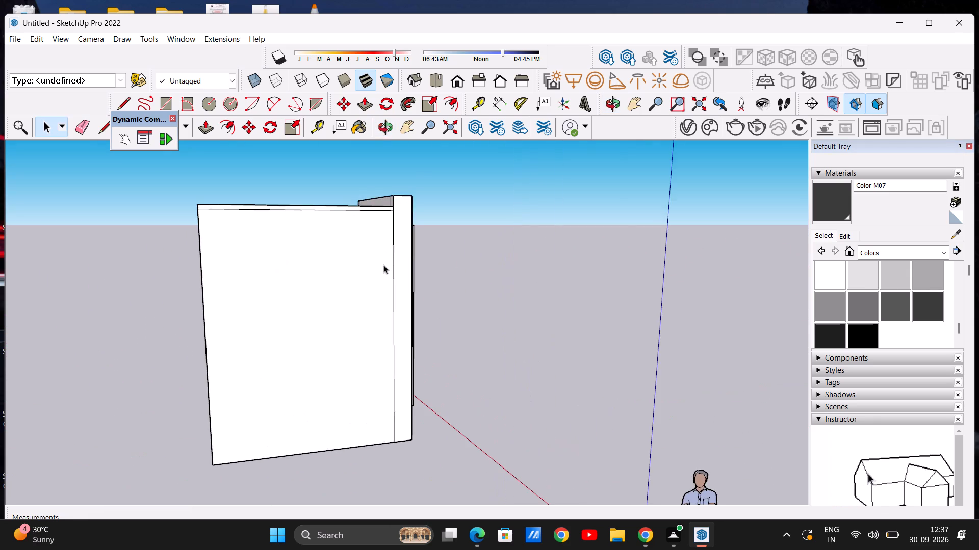
scroll(383, 266, "up", 6)
scroll(355, 299, "down", 14)
middle_click_drag(322, 301, 310, 321)
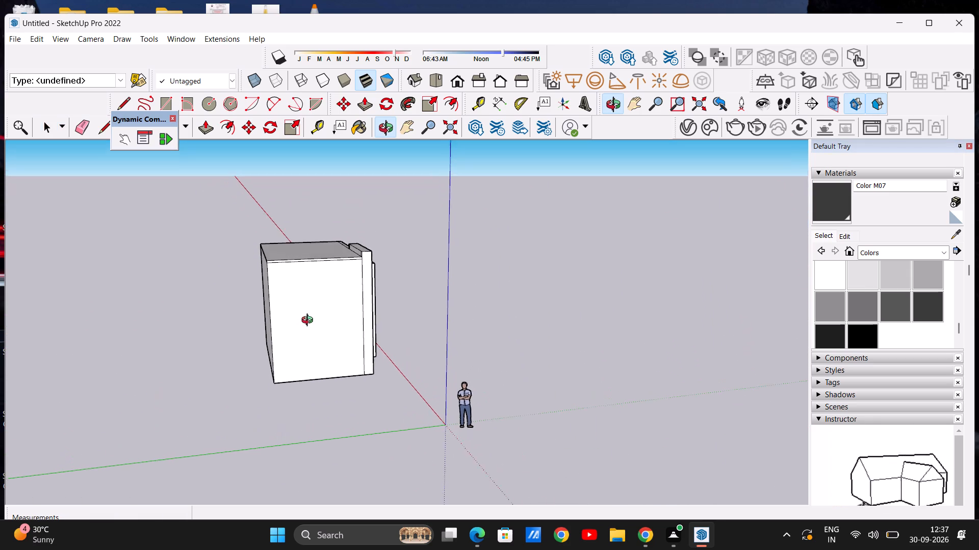
middle_click_drag(310, 321, 308, 323)
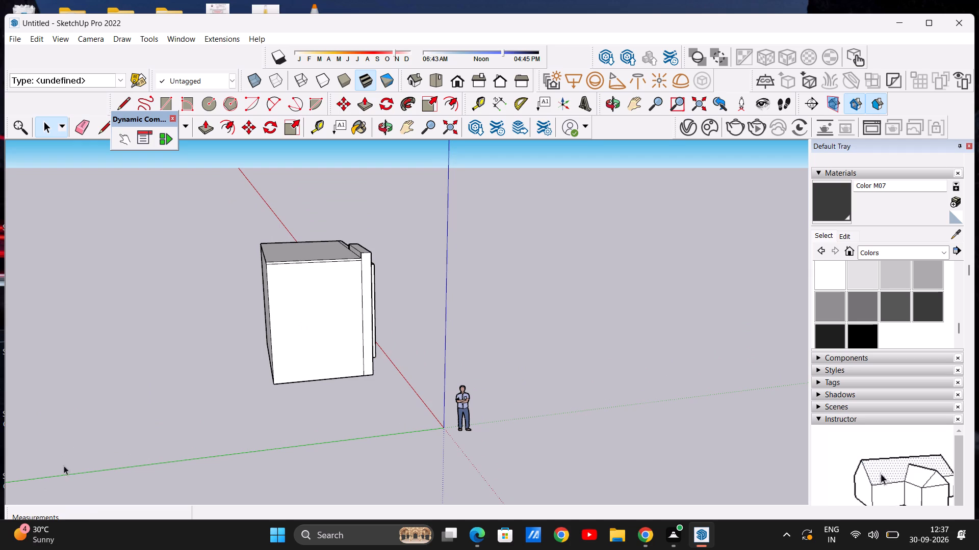
scroll(501, 510, "down", 3)
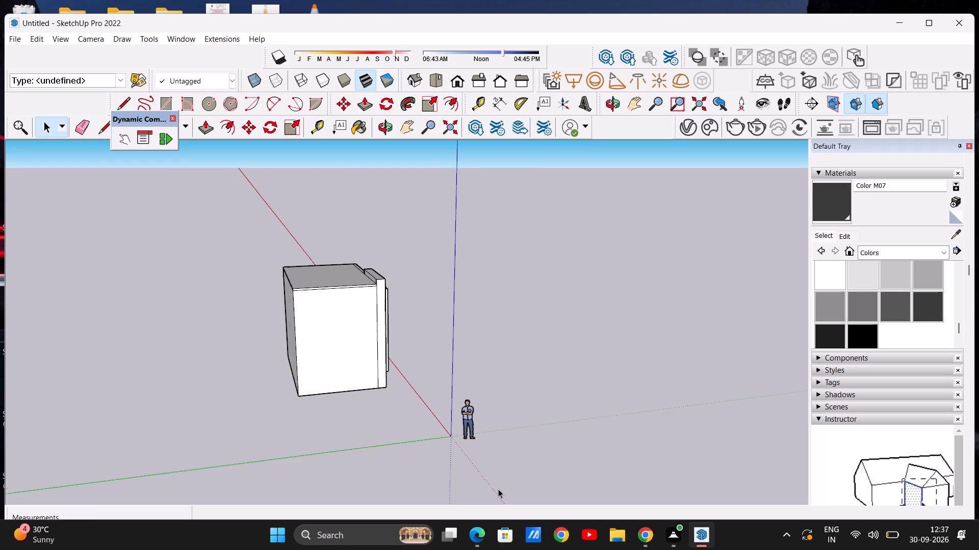
scroll(498, 489, "down", 1)
scroll(488, 498, "up", 8)
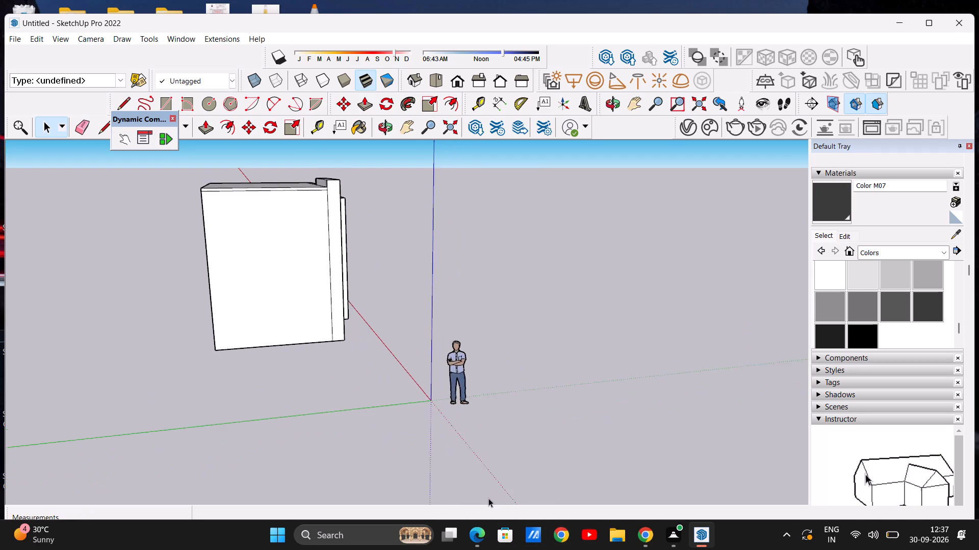
scroll(488, 498, "up", 1)
scroll(524, 476, "down", 6)
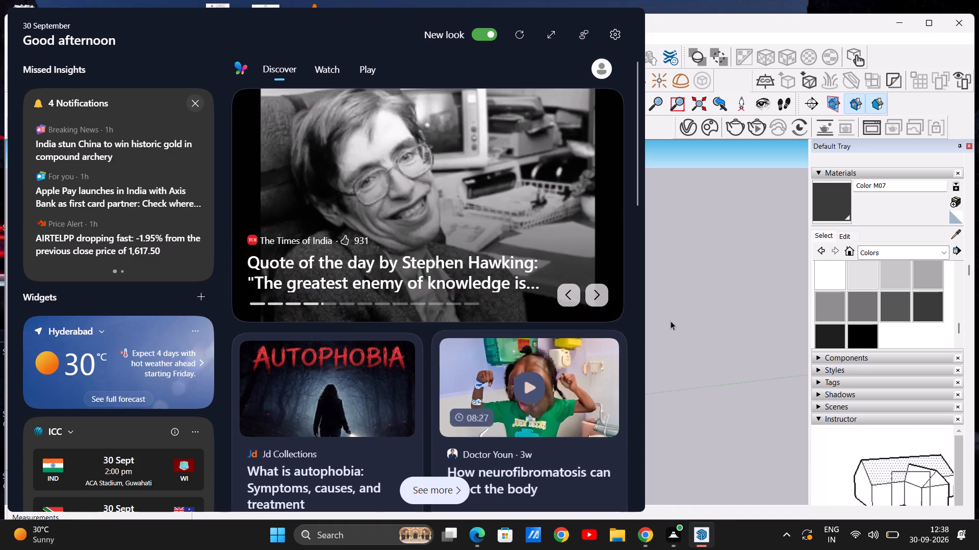
Inspect the house all the way round, from the rear walls back to the front facade.
left_click(687, 314)
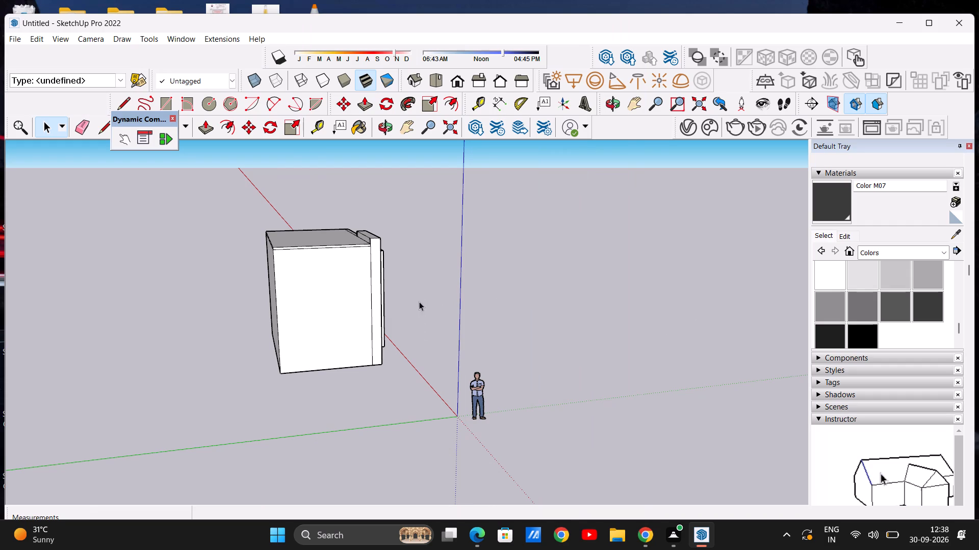
middle_click_drag(202, 296, 511, 269)
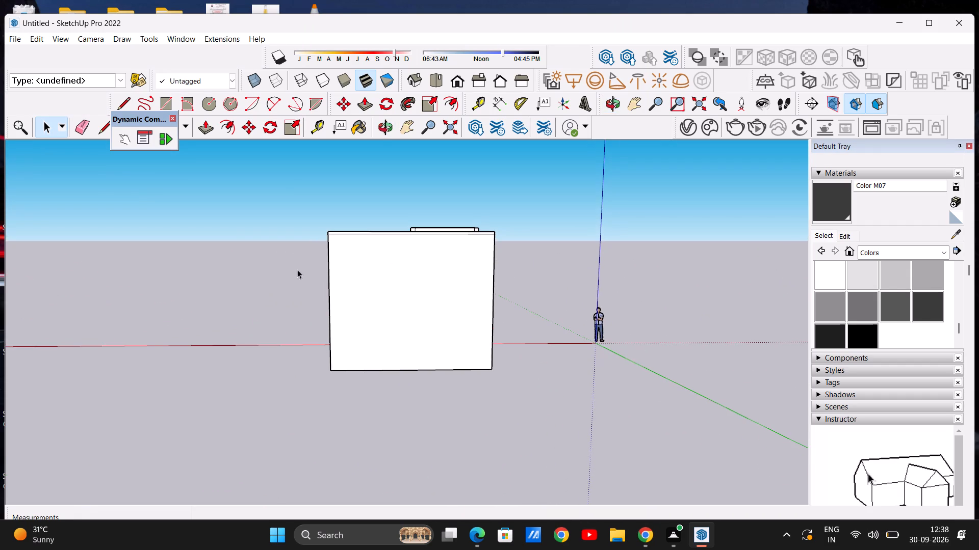
middle_click_drag(281, 286, 454, 287)
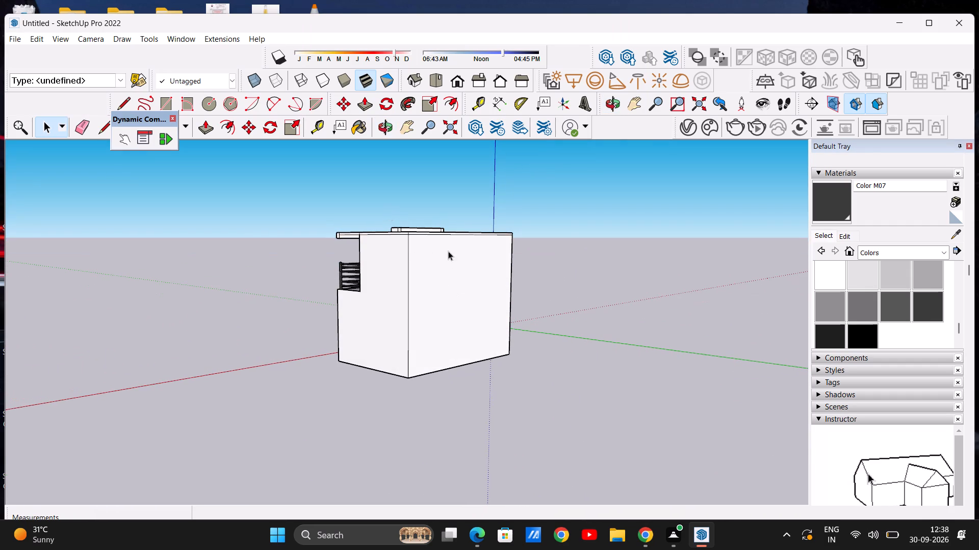
scroll(450, 251, "up", 7)
scroll(373, 222, "up", 9)
scroll(456, 254, "down", 8)
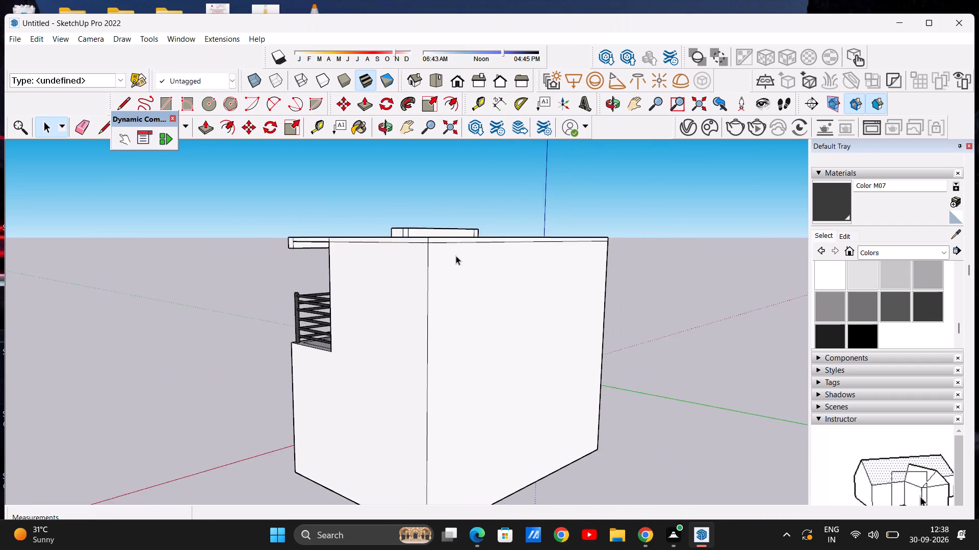
scroll(456, 256, "down", 7)
middle_click_drag(384, 293, 634, 289)
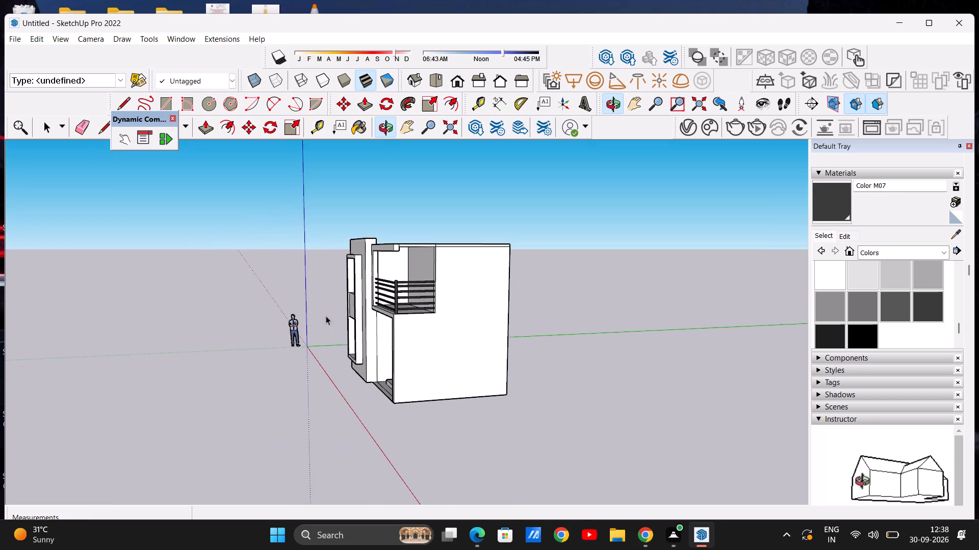
middle_click_drag(300, 321, 512, 323)
middle_click_drag(329, 306, 413, 312)
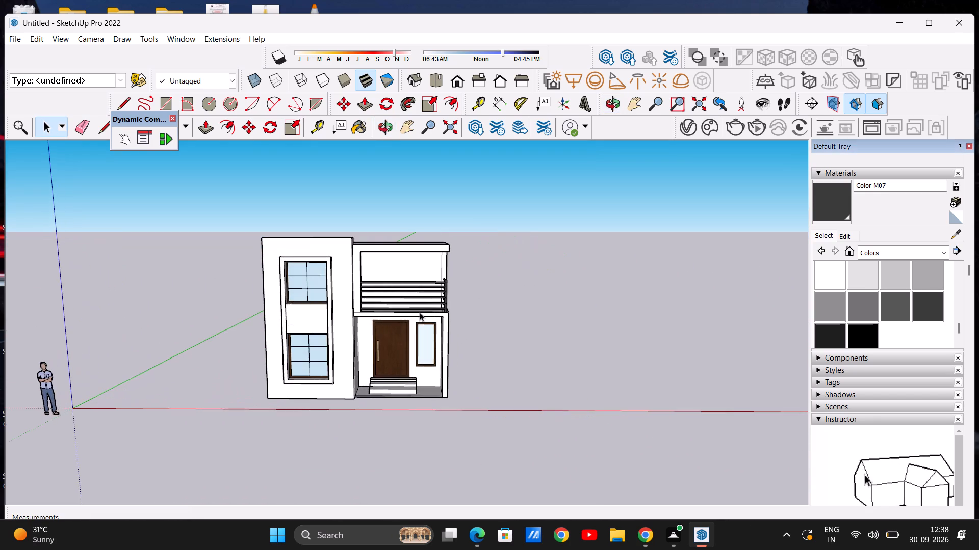
scroll(429, 306, "down", 12)
scroll(388, 305, "up", 12)
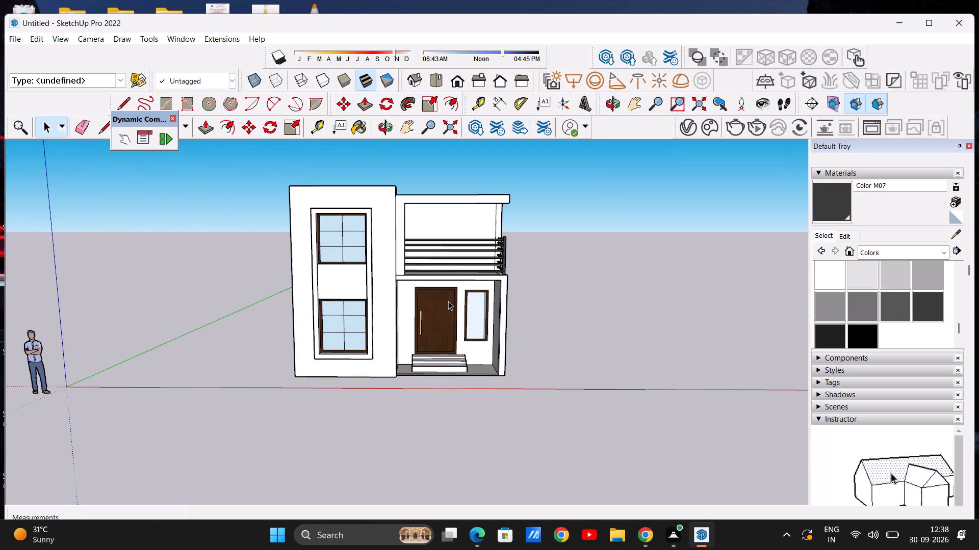
middle_click_drag(446, 358, 401, 317)
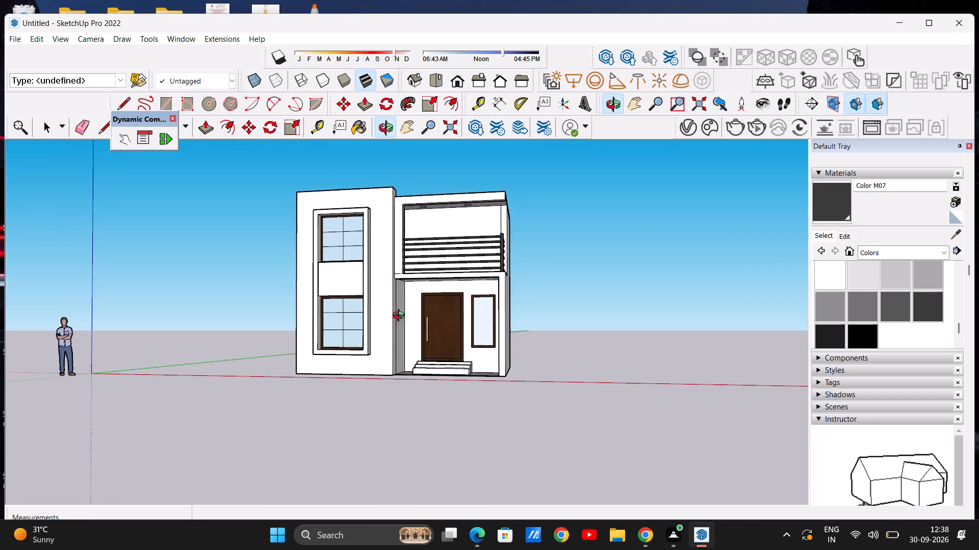
middle_click_drag(401, 317, 421, 359)
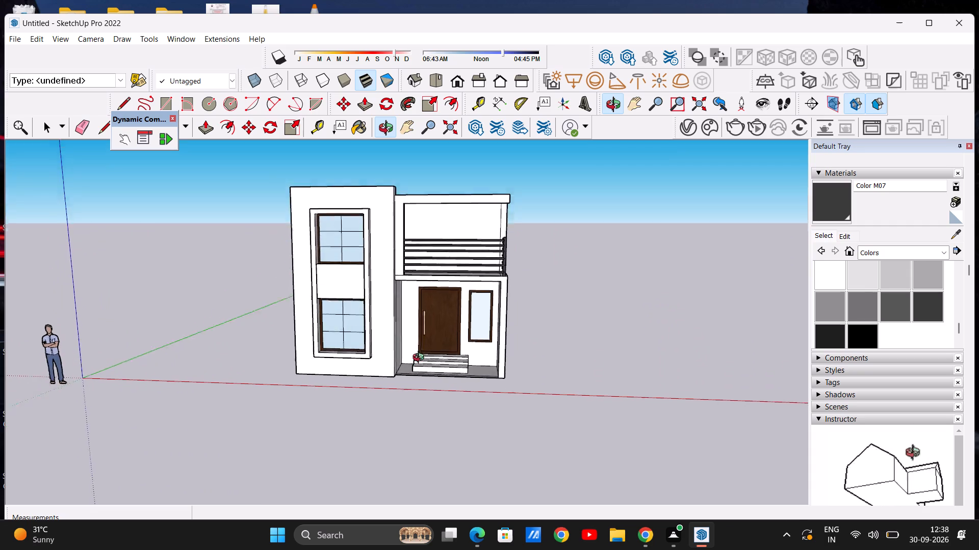
middle_click_drag(421, 359, 420, 329)
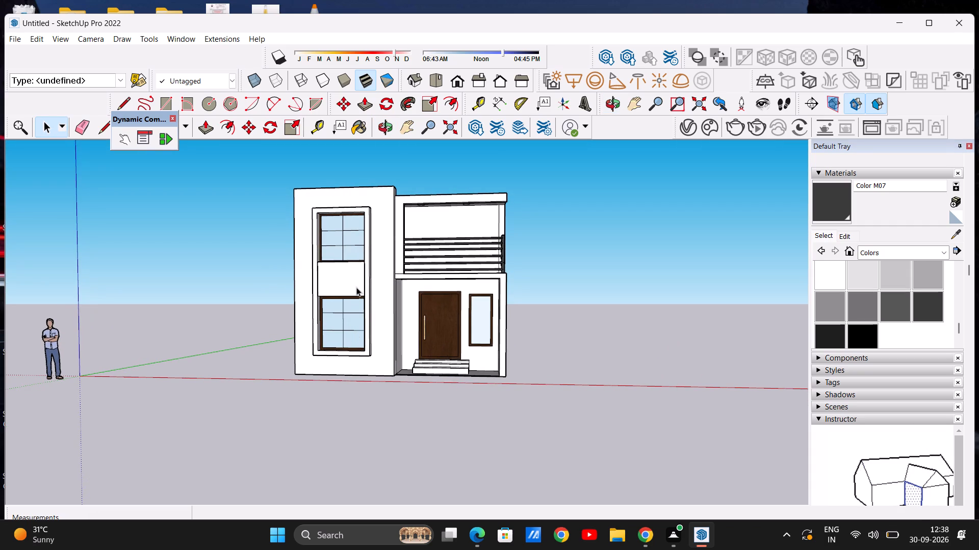
scroll(328, 284, "down", 4)
scroll(348, 270, "up", 2)
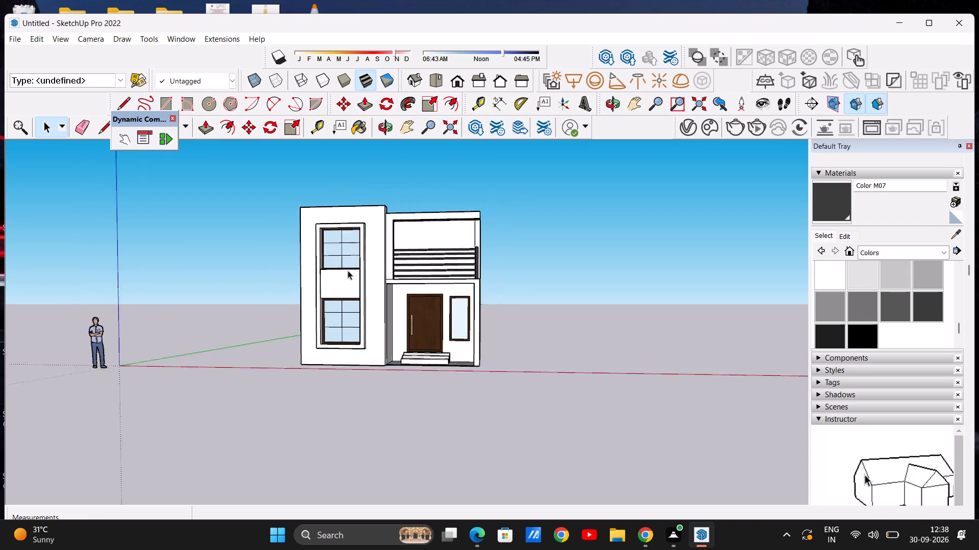
scroll(348, 270, "up", 1)
middle_click_drag(349, 278, 355, 278)
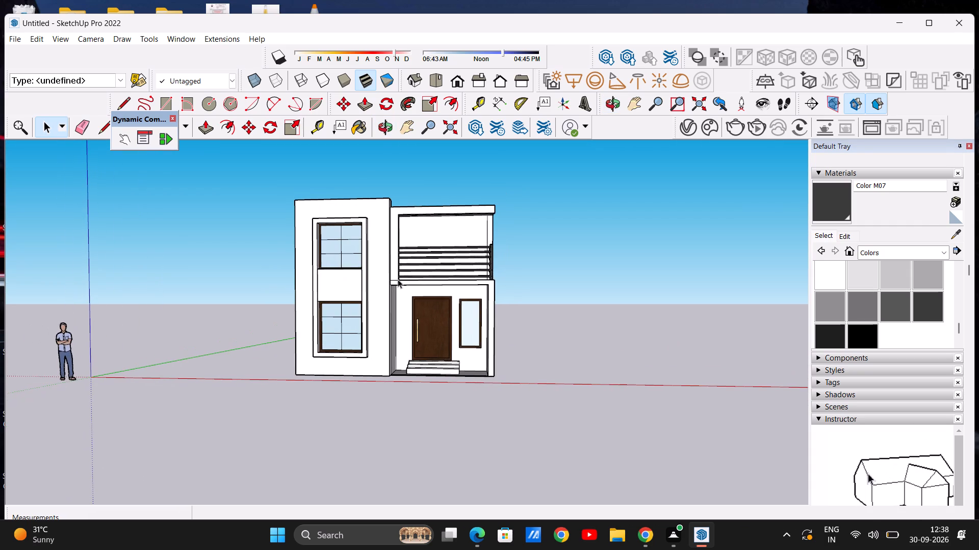
Apply Formica Speckled Grey from Synthetic Surfaces to the balcony's front wall strip and roof fascia, and to the slab edge and porch column.
left_click(941, 254)
left_click(940, 380)
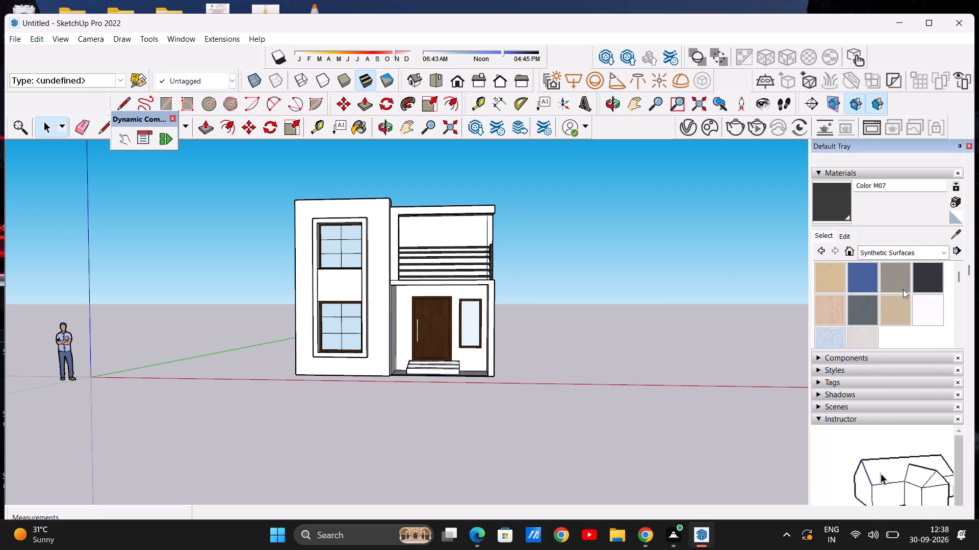
left_click(856, 315)
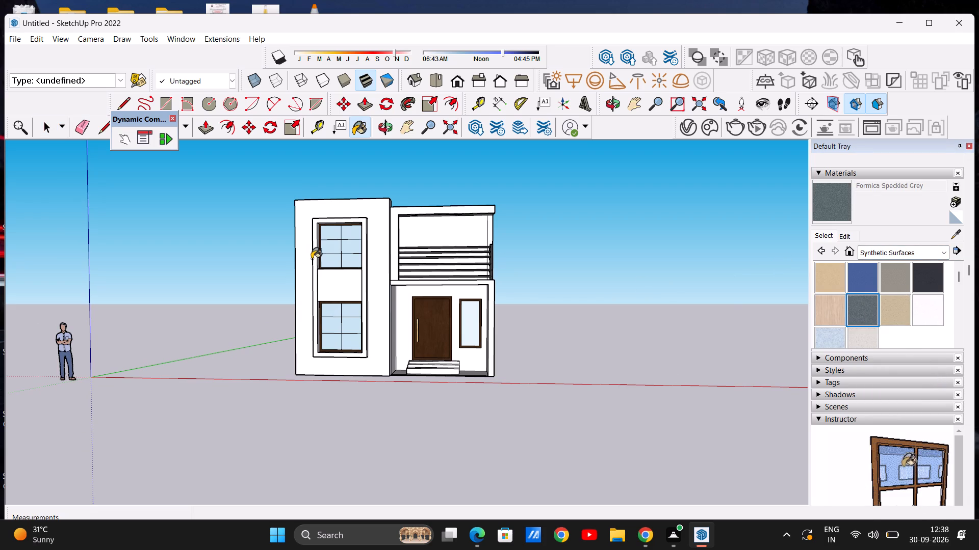
scroll(410, 258, "up", 11)
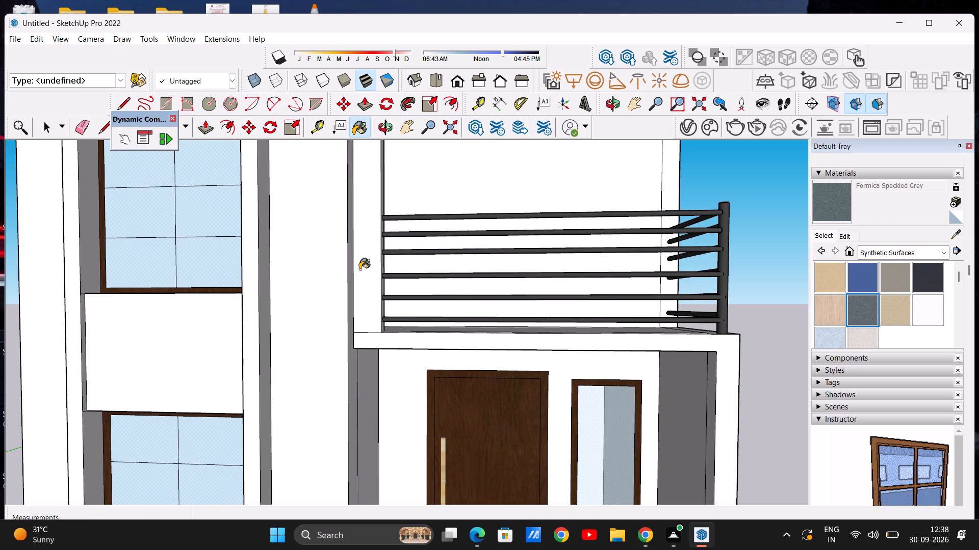
left_click(359, 269)
scroll(399, 352, "up", 5)
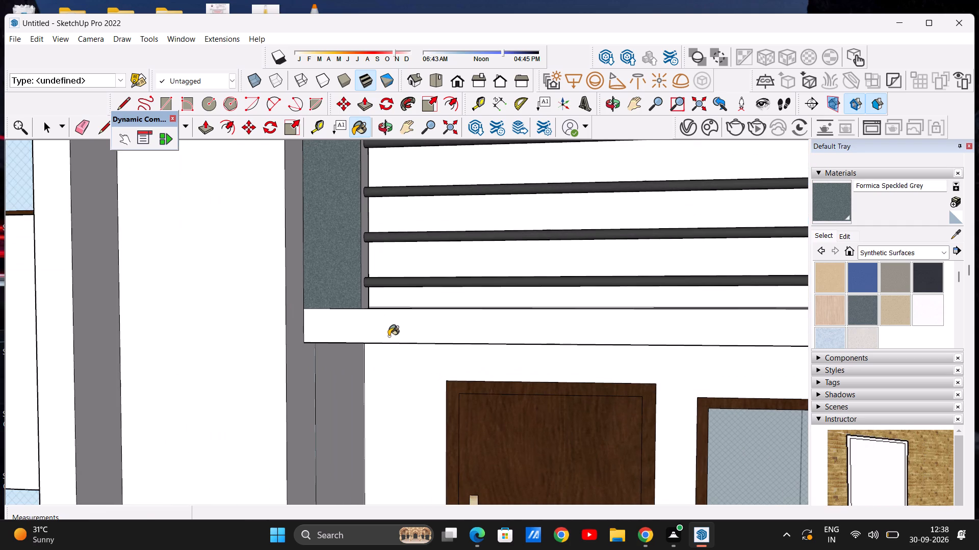
left_click(390, 332)
scroll(390, 332, "down", 15)
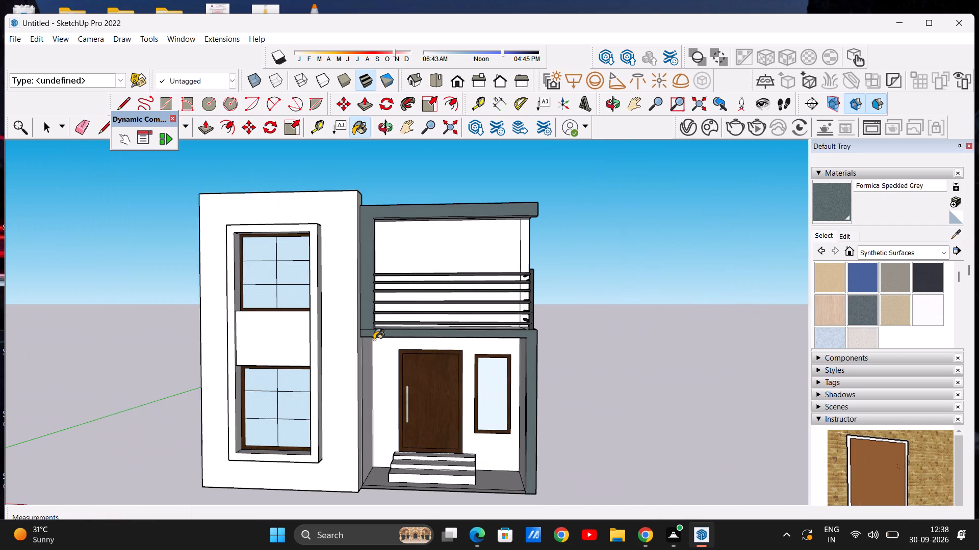
scroll(374, 340, "down", 1)
Apply Formica Speckled Grey to the narrow wall edge at the far side of the balcony opening.
scroll(466, 206, "up", 3)
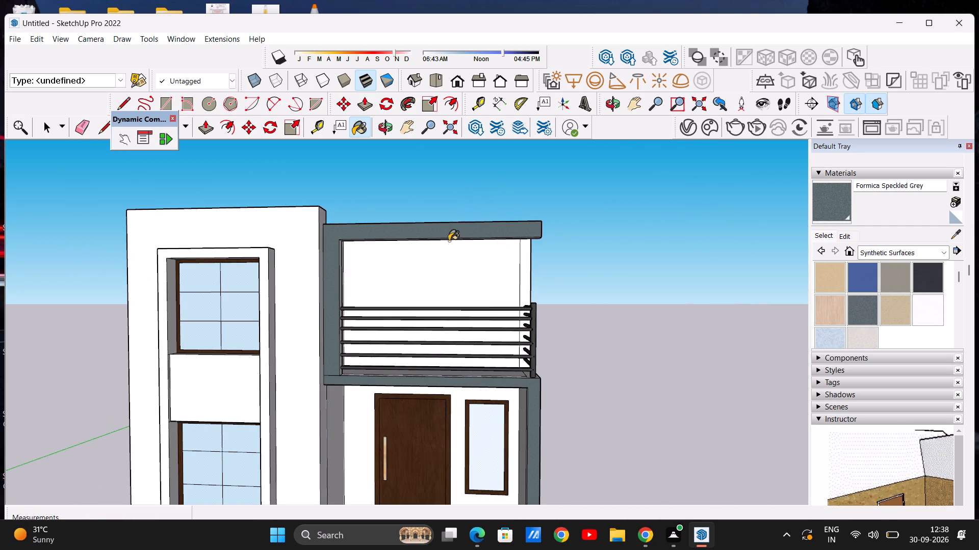
scroll(448, 245, "down", 3)
scroll(501, 254, "up", 6)
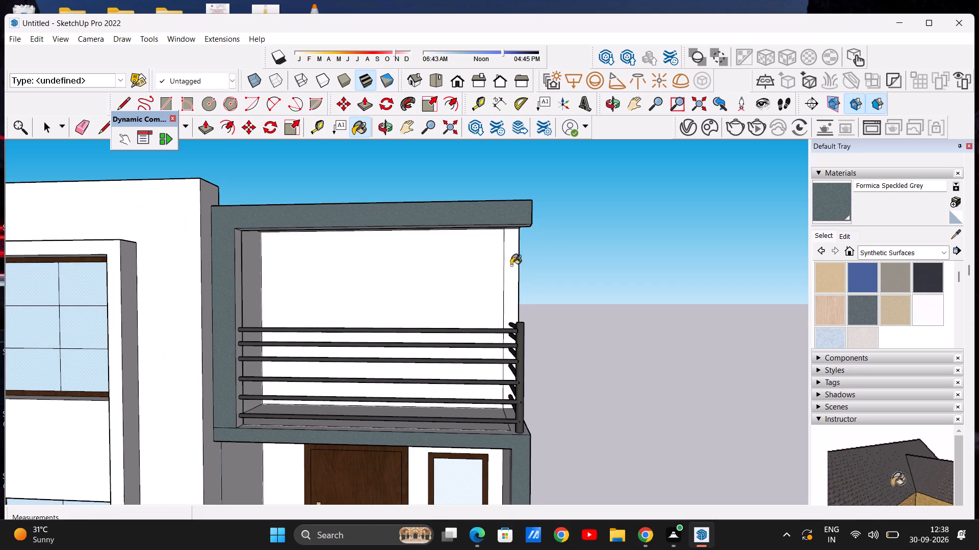
left_click(511, 265)
scroll(416, 268, "down", 4)
middle_click_drag(447, 277, 296, 275)
scroll(323, 267, "up", 5)
left_click(312, 269)
scroll(315, 270, "down", 5)
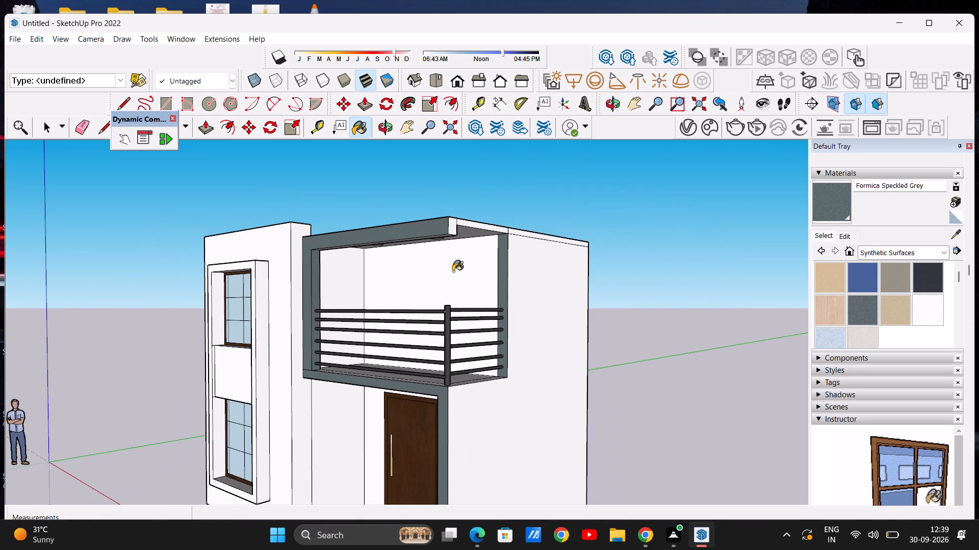
Apply Formica Speckled Grey to the balcony ceiling, the roof fascia's end face and the roof slab's side edge above the balcony opening.
middle_click_drag(457, 271, 425, 176)
scroll(461, 214, "up", 5)
left_click(432, 235)
scroll(441, 238, "down", 4)
middle_click_drag(440, 253, 408, 291)
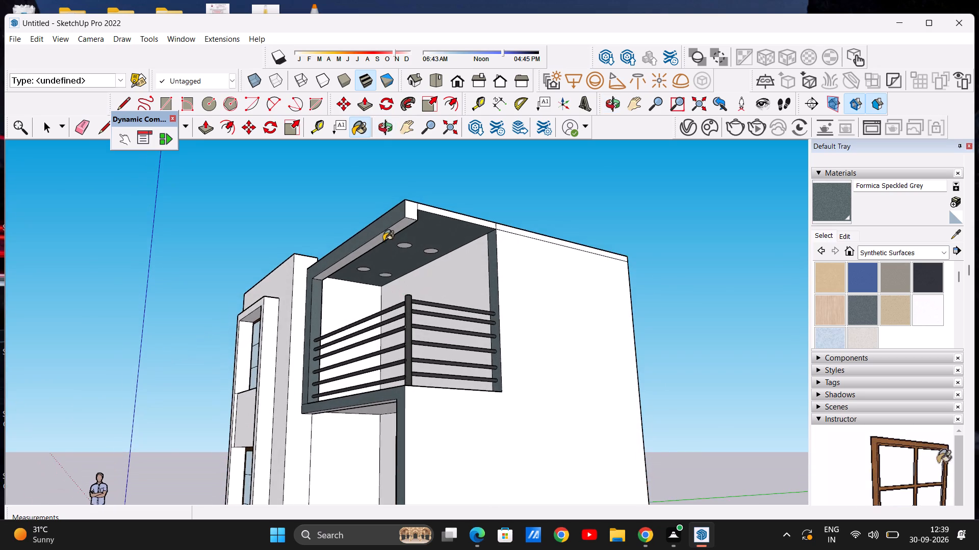
scroll(389, 236, "up", 7)
left_click(404, 214)
left_click(433, 186)
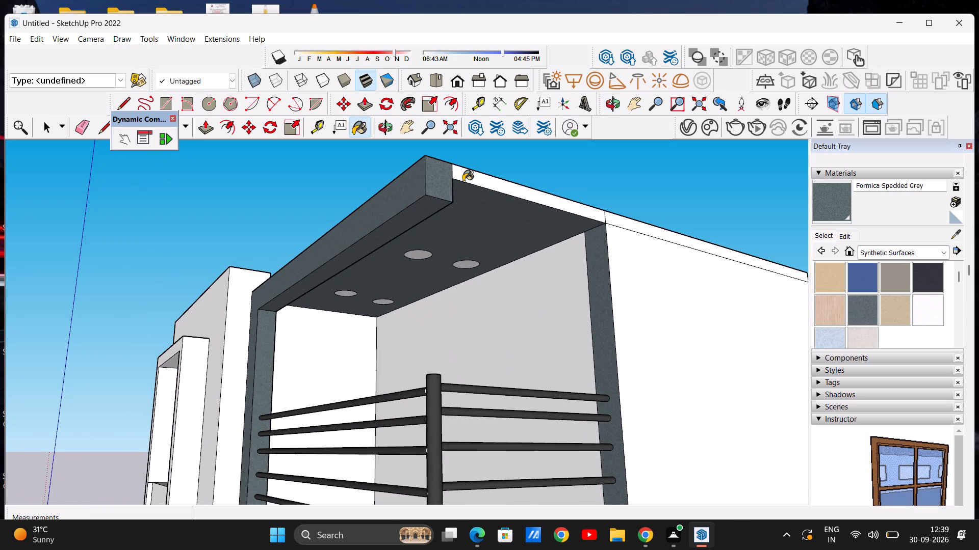
left_click(463, 181)
scroll(489, 179, "up", 5)
left_click(489, 183)
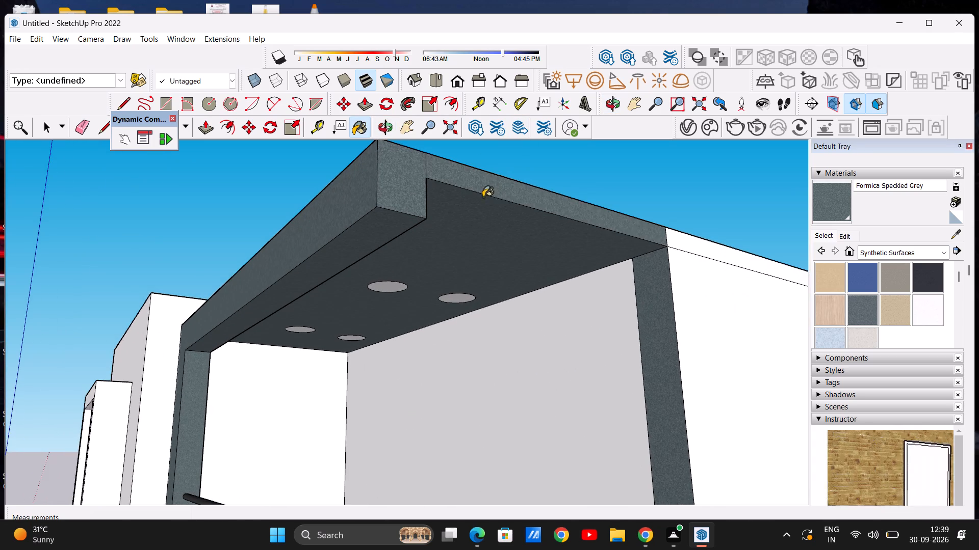
Apply Formica Speckled Grey to the balcony floor and the narrow rim surfaces around it beneath the railing.
scroll(488, 208, "down", 12)
middle_click_drag(444, 252, 634, 306)
scroll(660, 259, "down", 8)
scroll(535, 344, "up", 3)
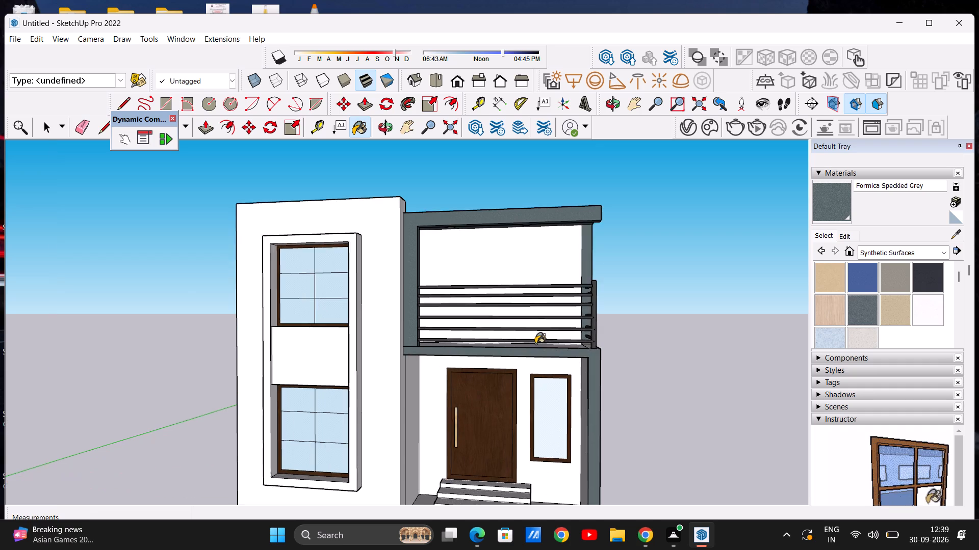
middle_click_drag(535, 344, 532, 364)
scroll(613, 358, "up", 11)
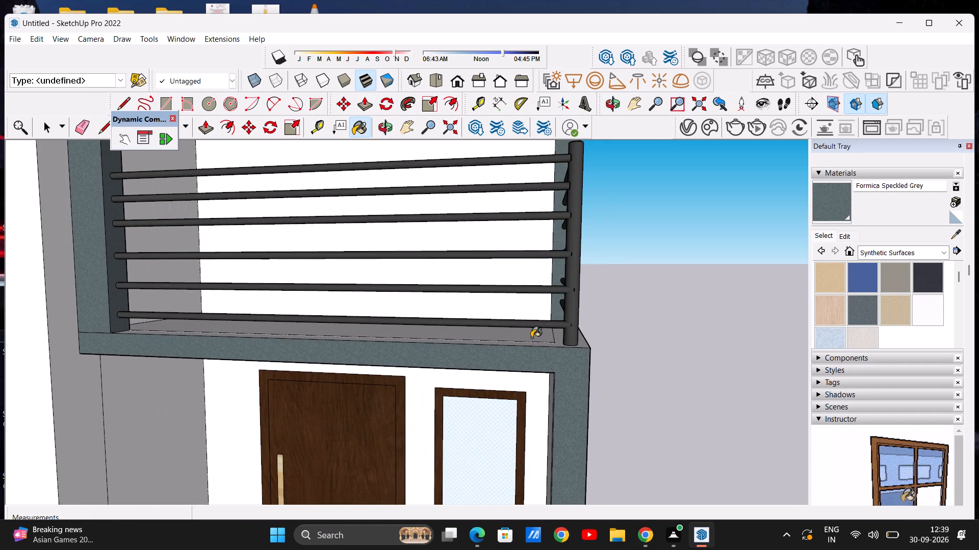
left_click(531, 338)
left_click(583, 342)
scroll(538, 324, "down", 3)
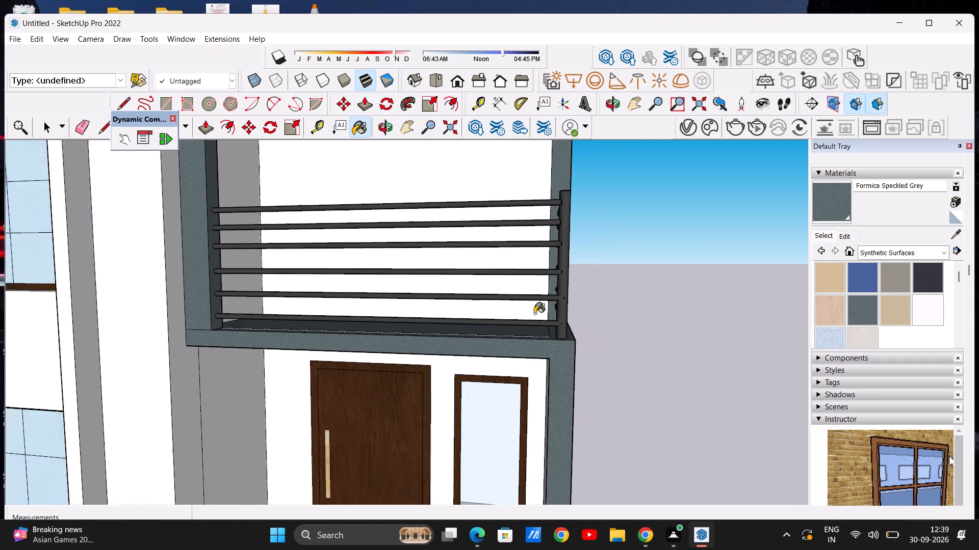
scroll(534, 314, "down", 1)
middle_click_drag(600, 325, 467, 381)
scroll(539, 370, "up", 3)
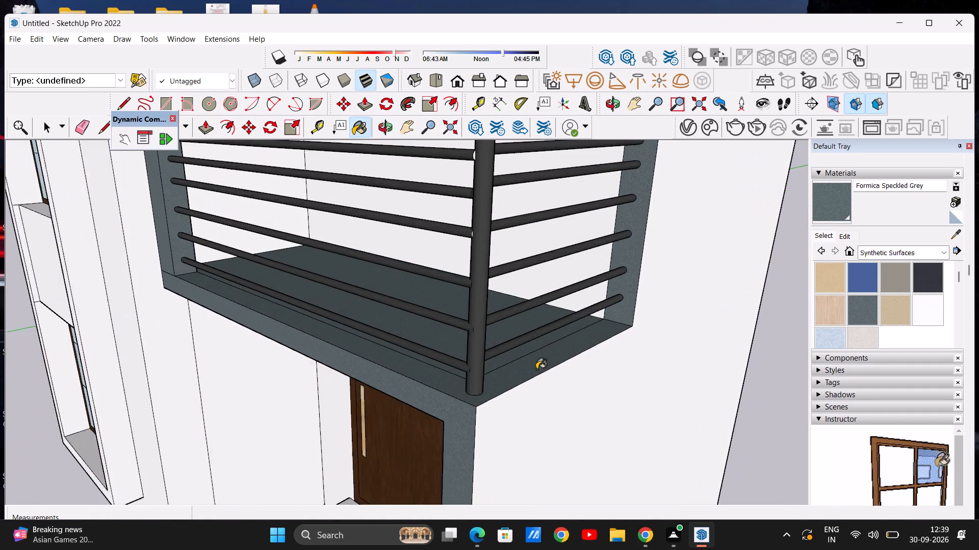
scroll(536, 369, "up", 6)
left_click(530, 364)
scroll(540, 357, "down", 4)
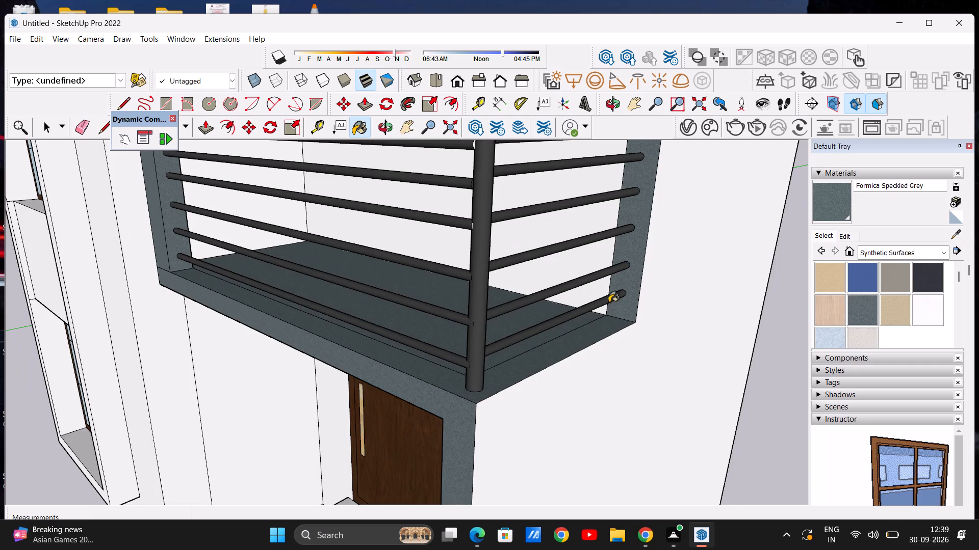
scroll(629, 242, "up", 6)
left_click(634, 244)
Review the whole house from the front, above and below for surfaces still uncoloured.
scroll(634, 280, "down", 20)
scroll(634, 280, "down", 5)
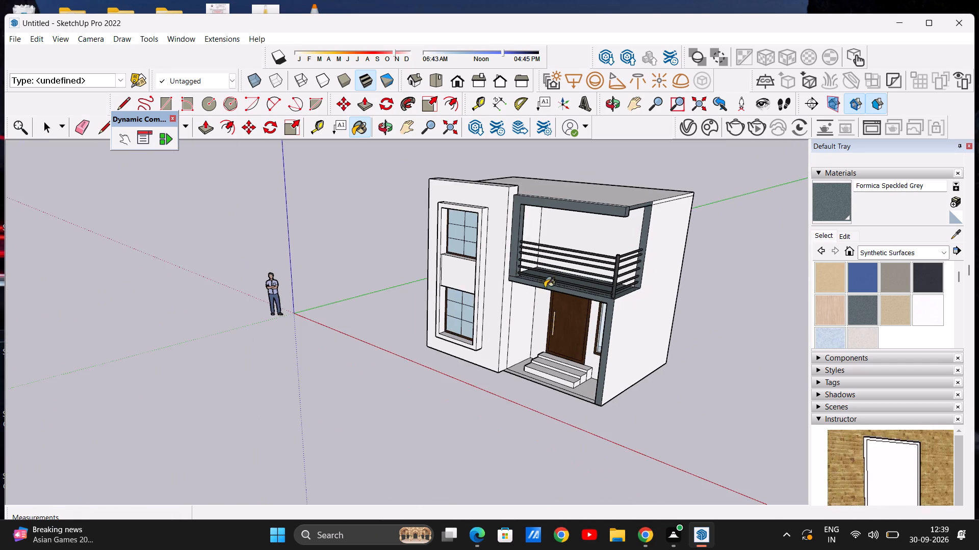
middle_click_drag(548, 285, 668, 362)
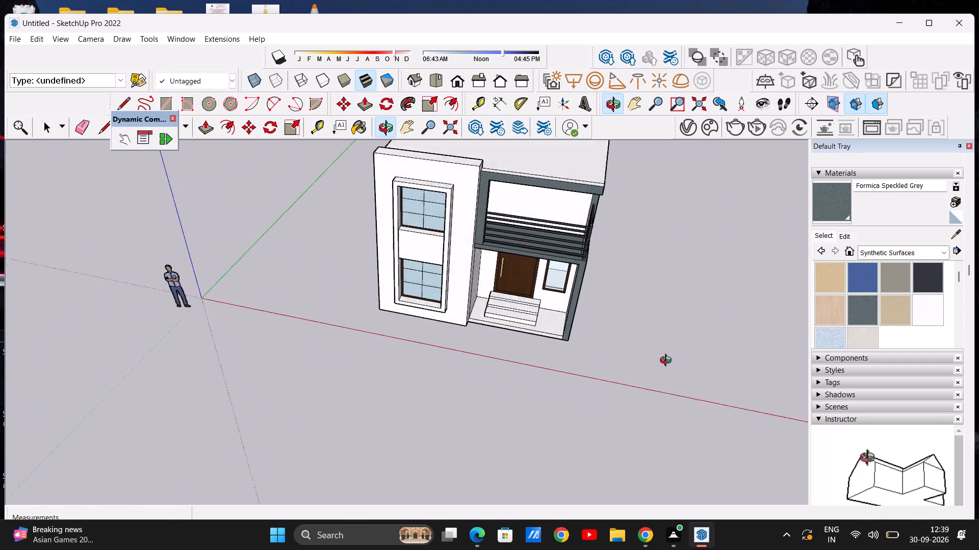
middle_click_drag(668, 362, 674, 226)
scroll(436, 330, "down", 2)
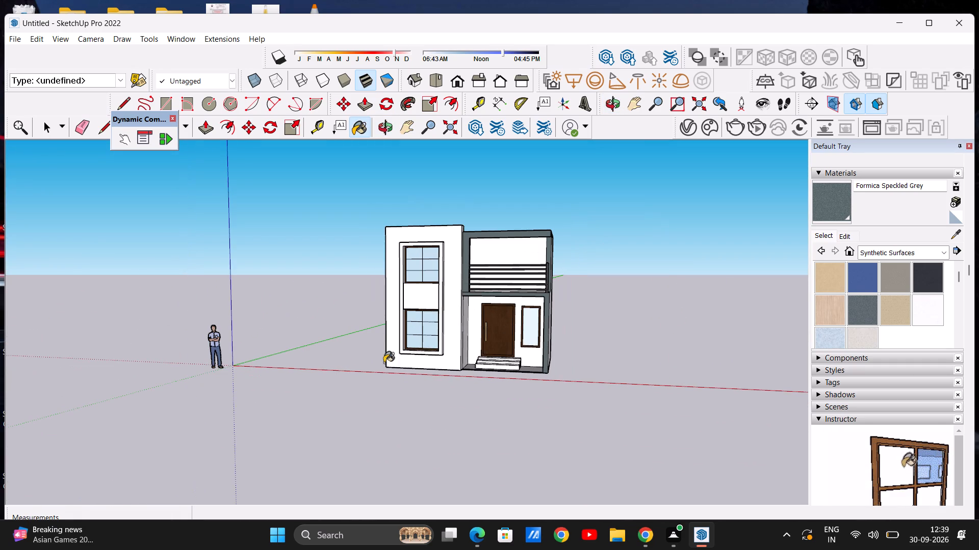
middle_click_drag(406, 367, 439, 356)
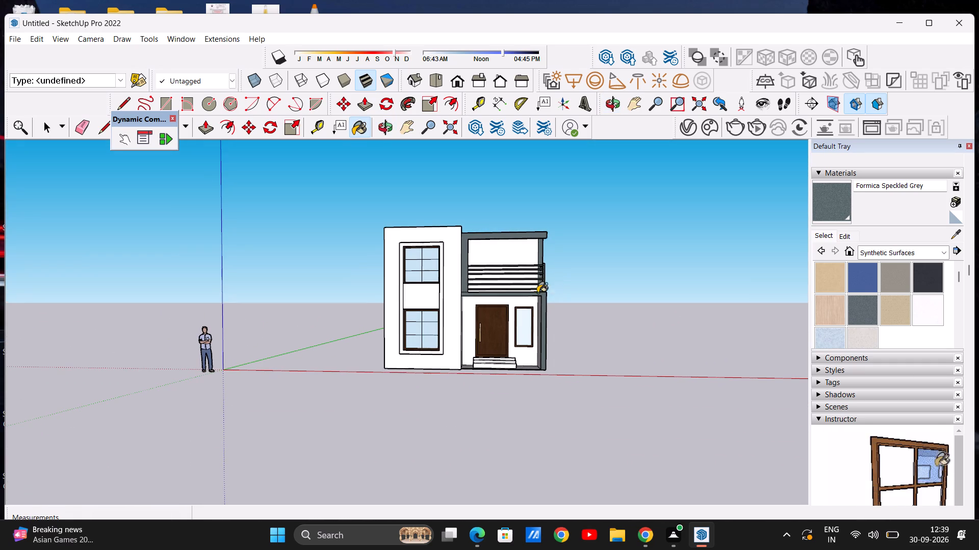
middle_click_drag(537, 293, 542, 241)
scroll(547, 214, "up", 1)
middle_click_drag(506, 300, 510, 247)
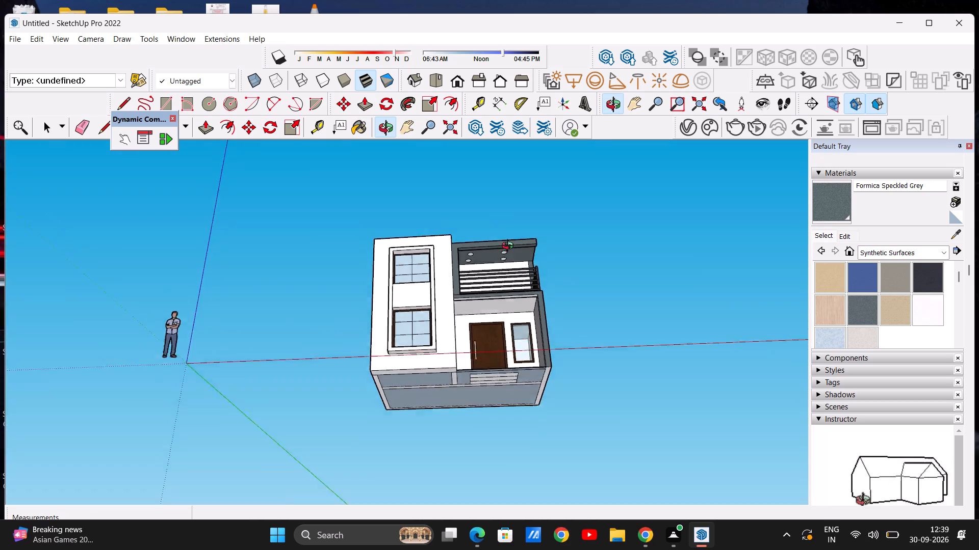
middle_click_drag(510, 247, 510, 349)
scroll(553, 317, "up", 1)
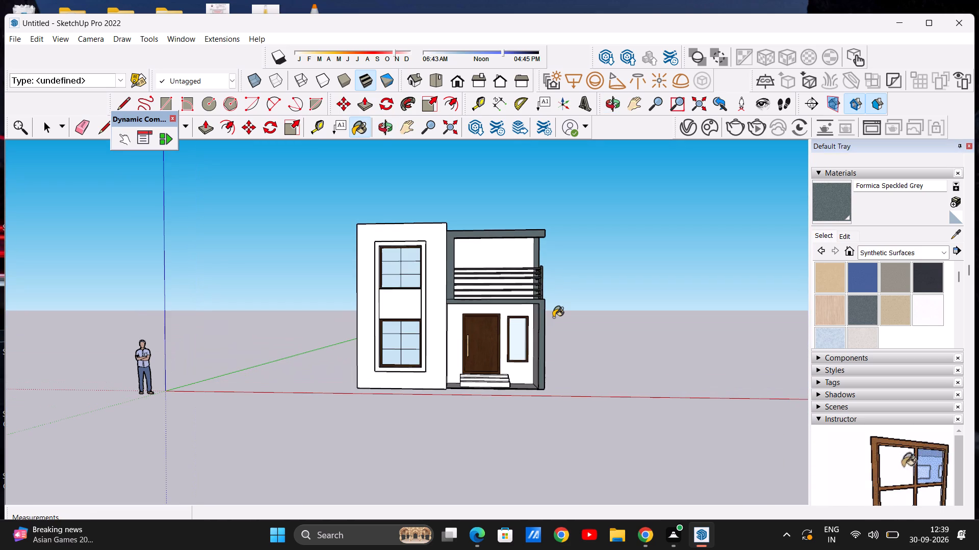
Apply Formica Speckled Grey to the front, top and underside of the projecting panel between the upper and lower windows.
scroll(353, 329, "up", 13)
left_click(406, 295)
scroll(387, 286, "down", 3)
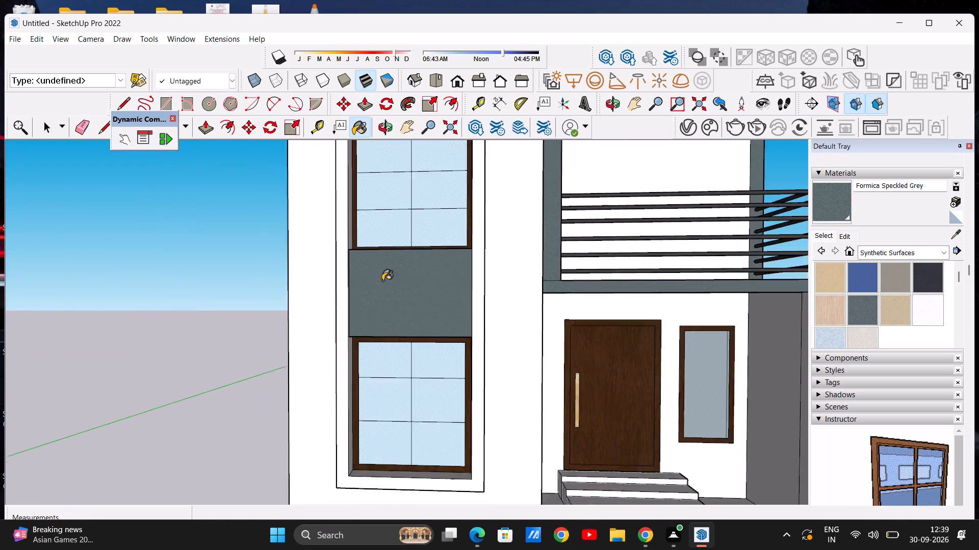
scroll(382, 281, "down", 1)
middle_click_drag(376, 280, 382, 417)
scroll(393, 272, "up", 4)
left_click(374, 305)
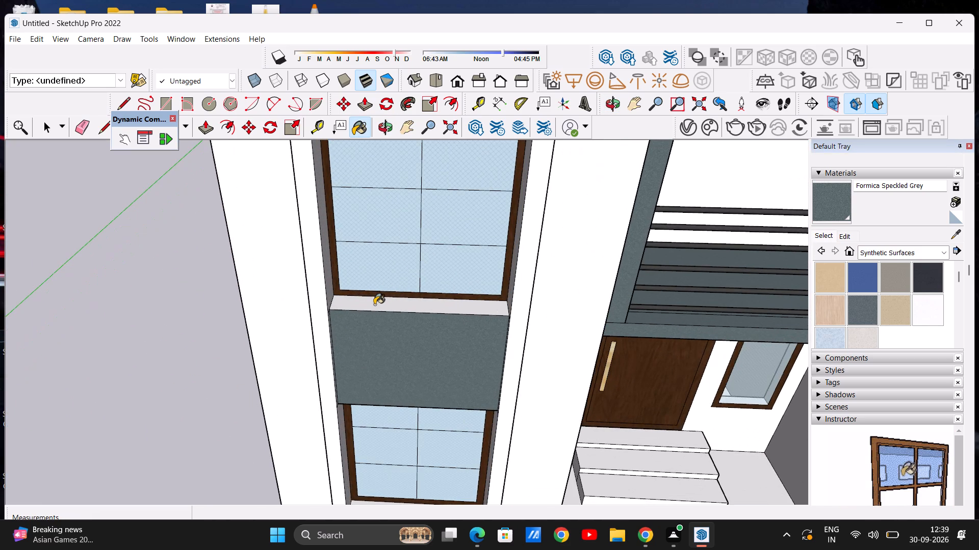
scroll(377, 306, "down", 5)
middle_click_drag(383, 414, 405, 257)
middle_click_drag(422, 419, 407, 316)
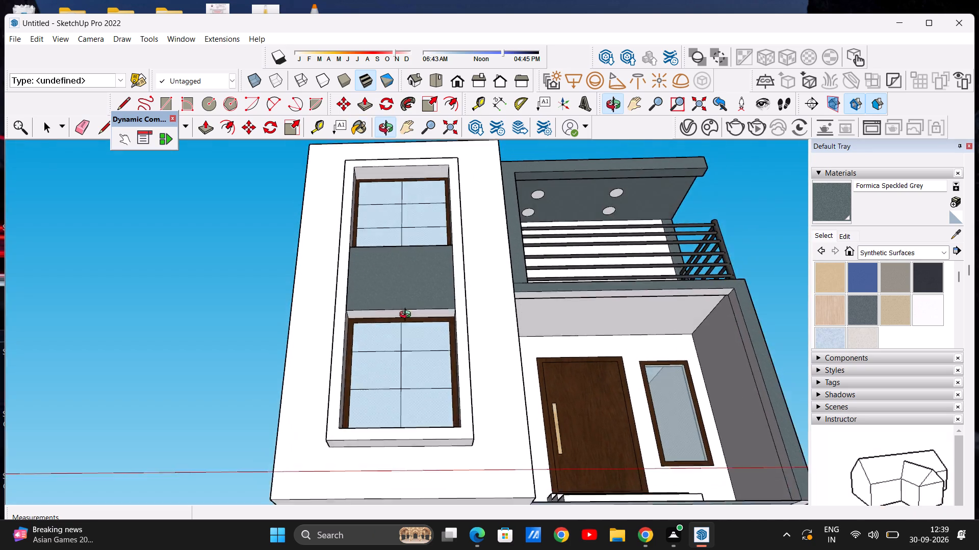
middle_click_drag(407, 316, 402, 300)
scroll(401, 323, "up", 15)
left_click(293, 255)
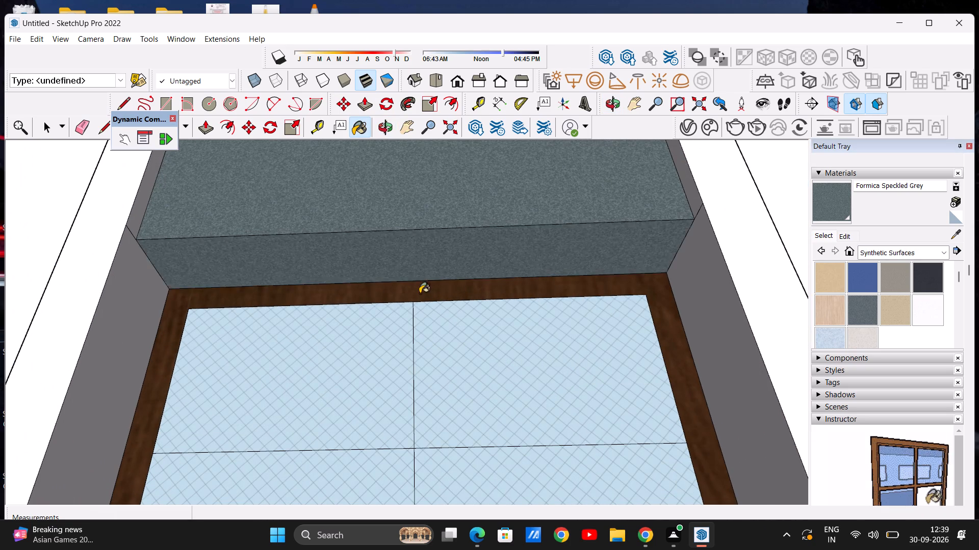
Examine the front facade around the two-storey window surround to decide what to colour.
scroll(420, 293, "down", 20)
scroll(420, 293, "down", 2)
middle_click_drag(431, 311, 388, 449)
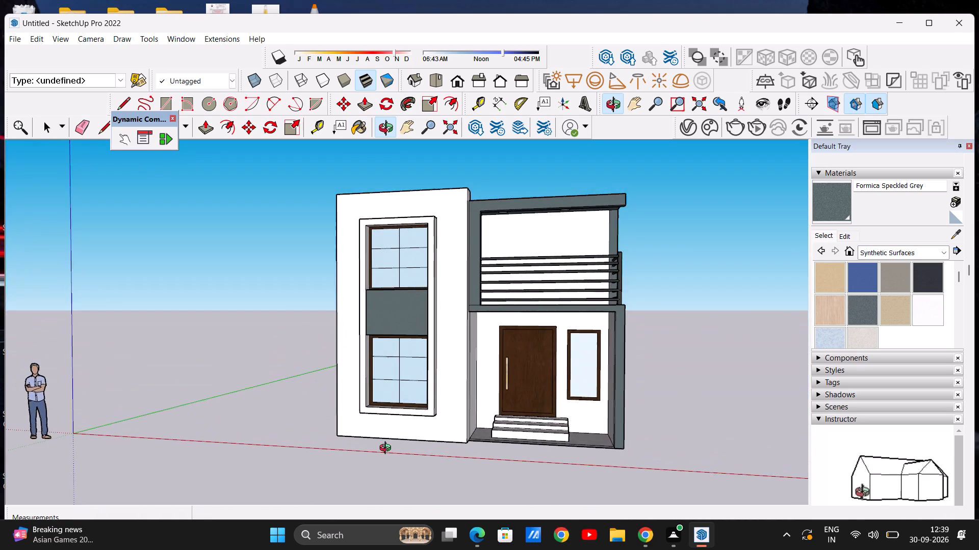
middle_click_drag(388, 449, 423, 443)
scroll(447, 319, "up", 7)
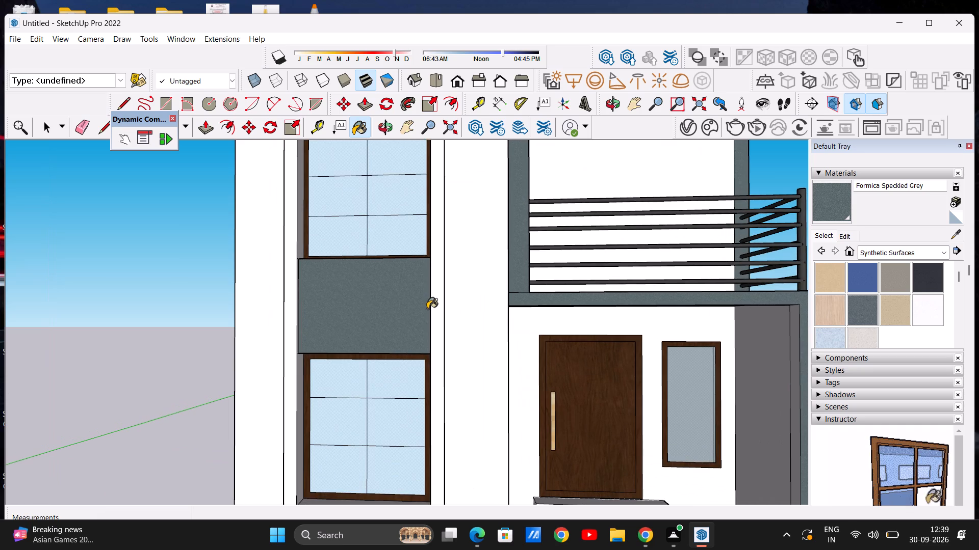
scroll(427, 309, "down", 5)
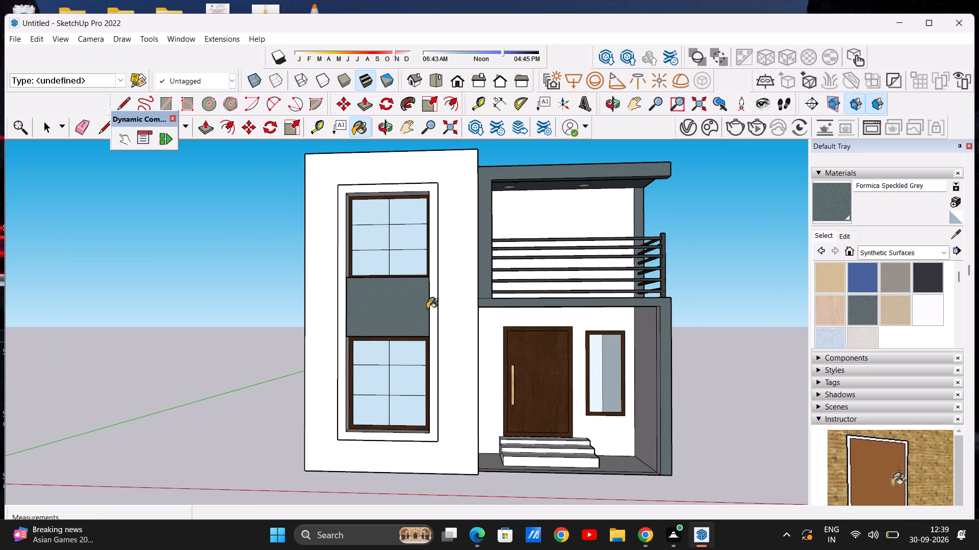
key("space")
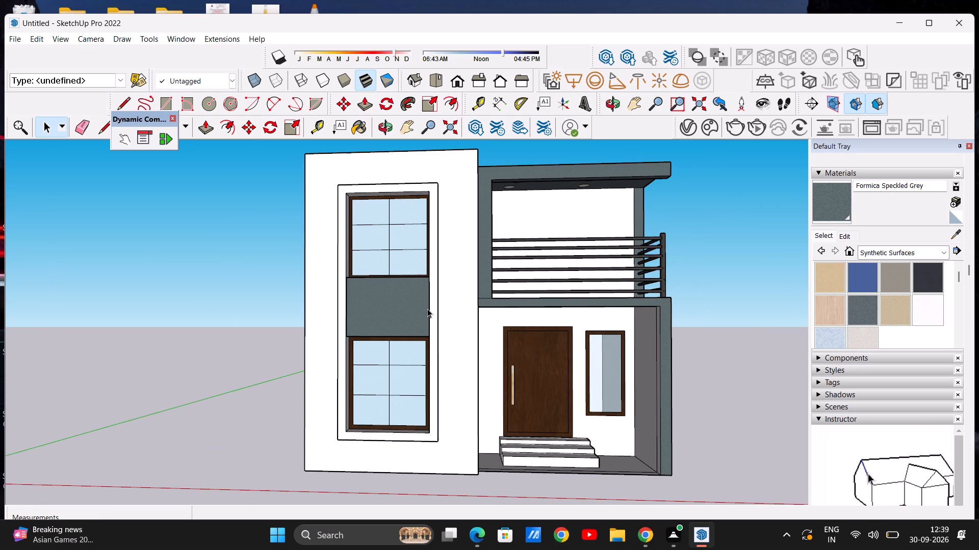
scroll(311, 313, "up", 4)
scroll(290, 312, "down", 4)
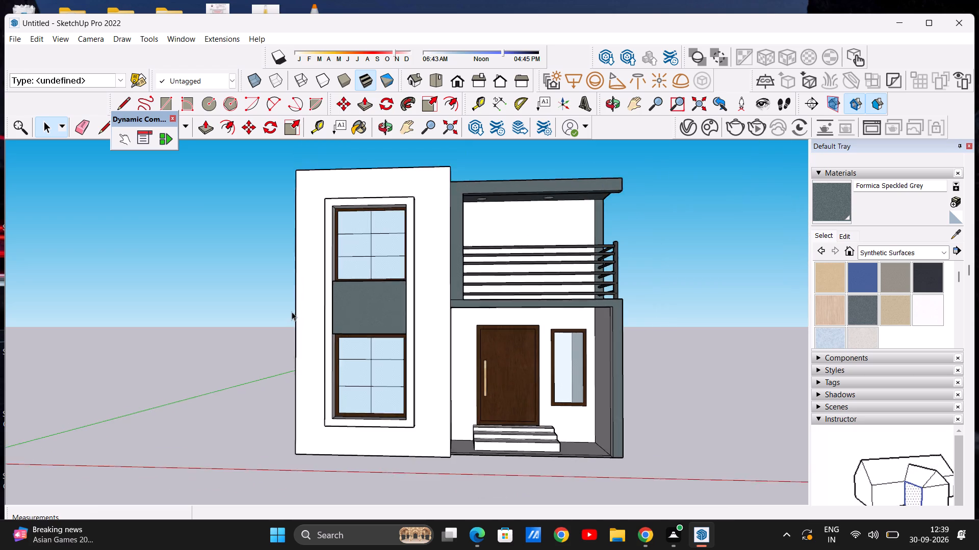
scroll(292, 312, "down", 2)
middle_click_drag(315, 312, 356, 316)
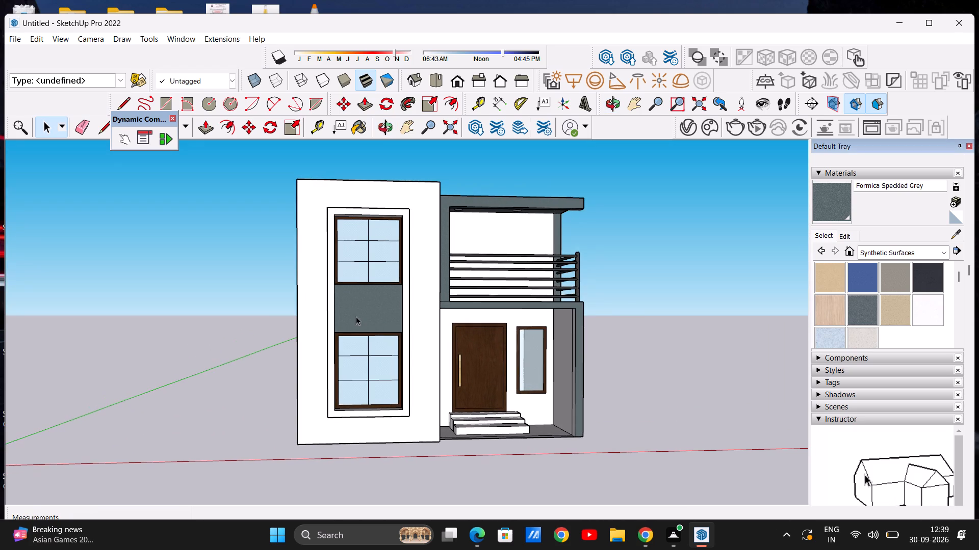
Apply Formica Beige from Synthetic Surfaces to the front face and outer side of the tall window surround.
left_click(825, 271)
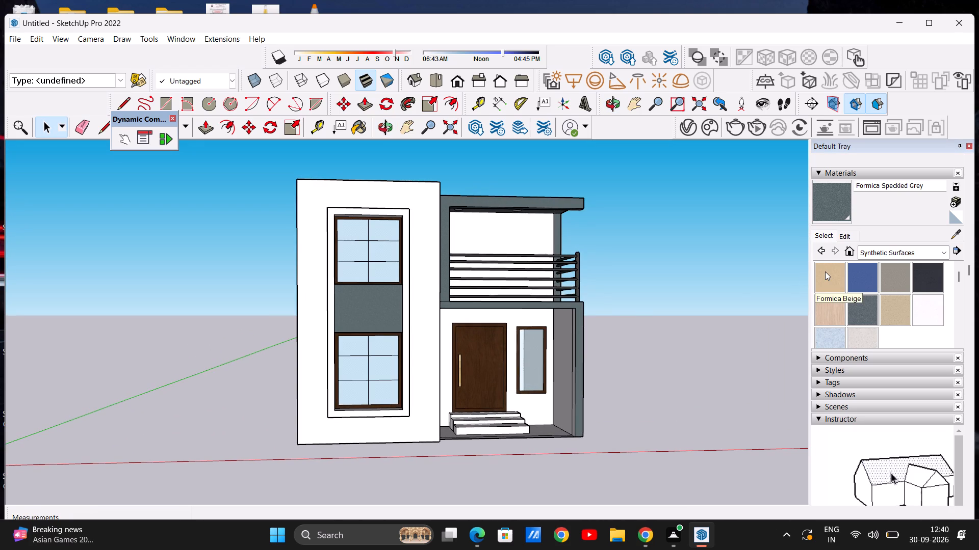
scroll(337, 329, "up", 6)
left_click(320, 323)
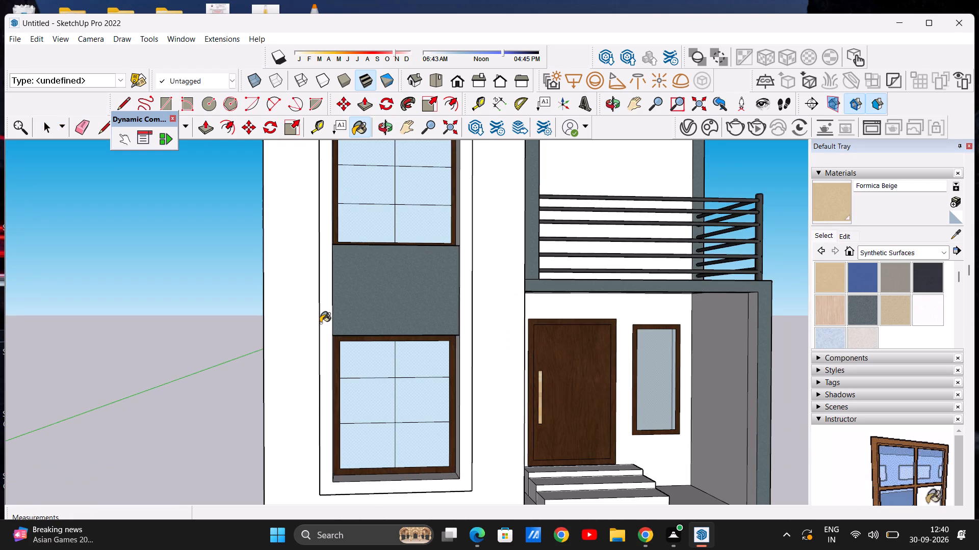
scroll(341, 359, "down", 8)
middle_click_drag(312, 325, 367, 334)
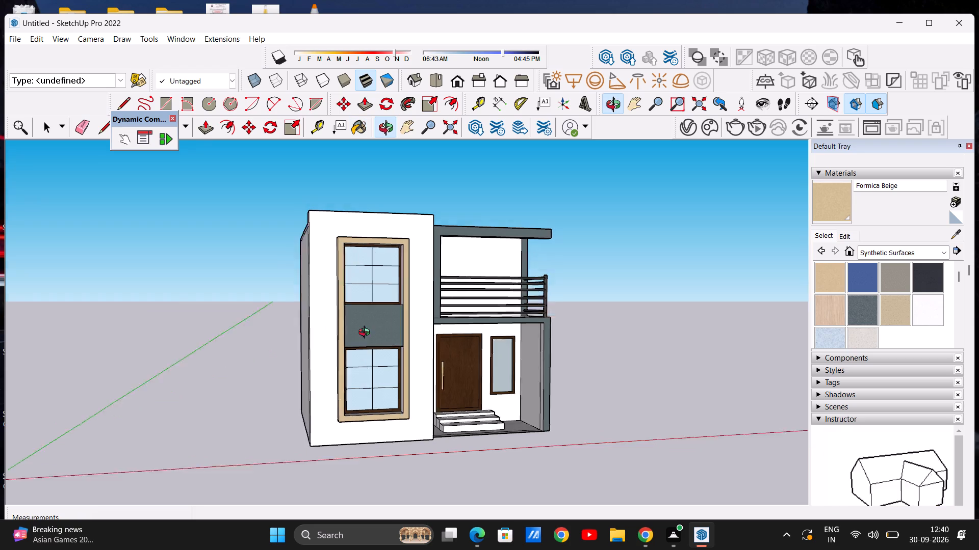
middle_click_drag(367, 334, 430, 365)
scroll(372, 338, "up", 5)
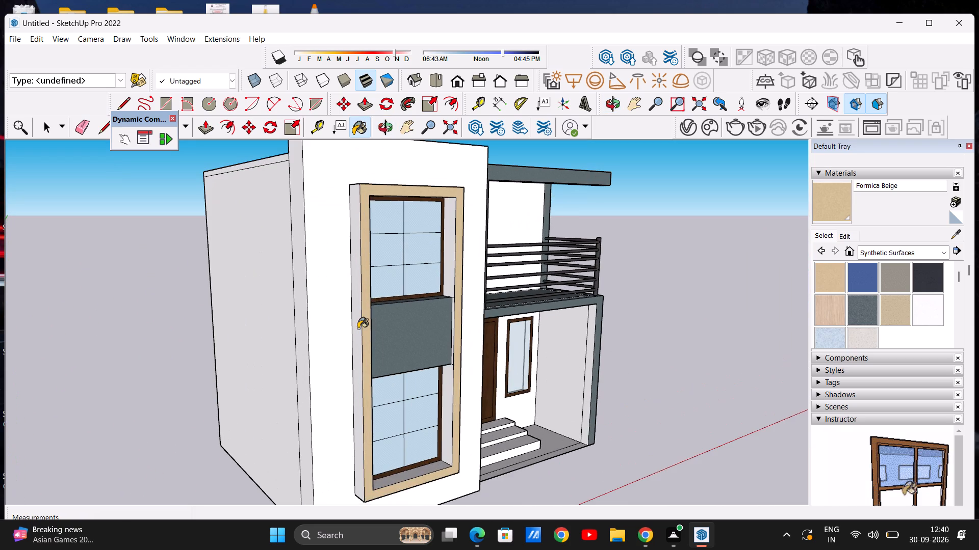
left_click(358, 328)
Apply Formica Beige to the surround's porch-side inner reveals beside the upper window, lower window and grey panel.
left_click(446, 270)
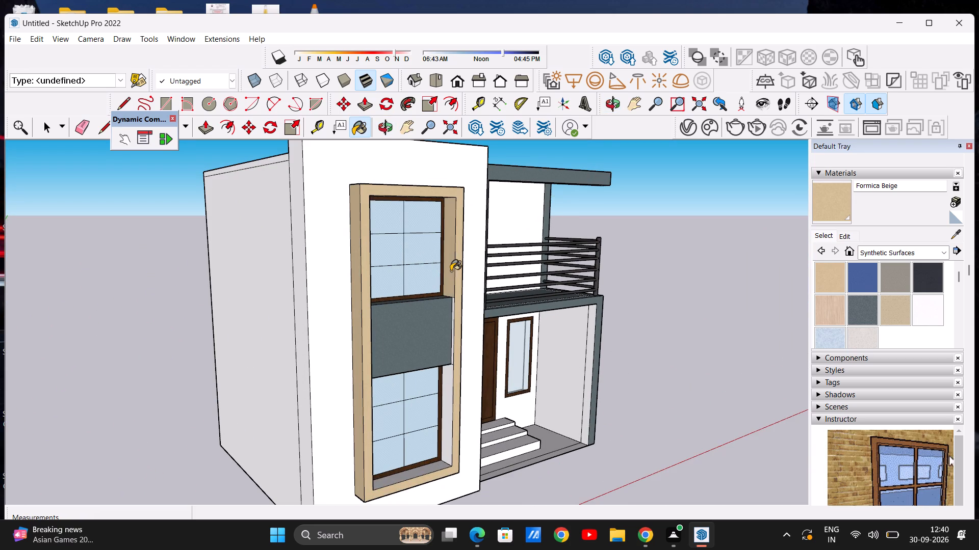
scroll(427, 280, "down", 5)
scroll(441, 376, "up", 10)
left_click(436, 352)
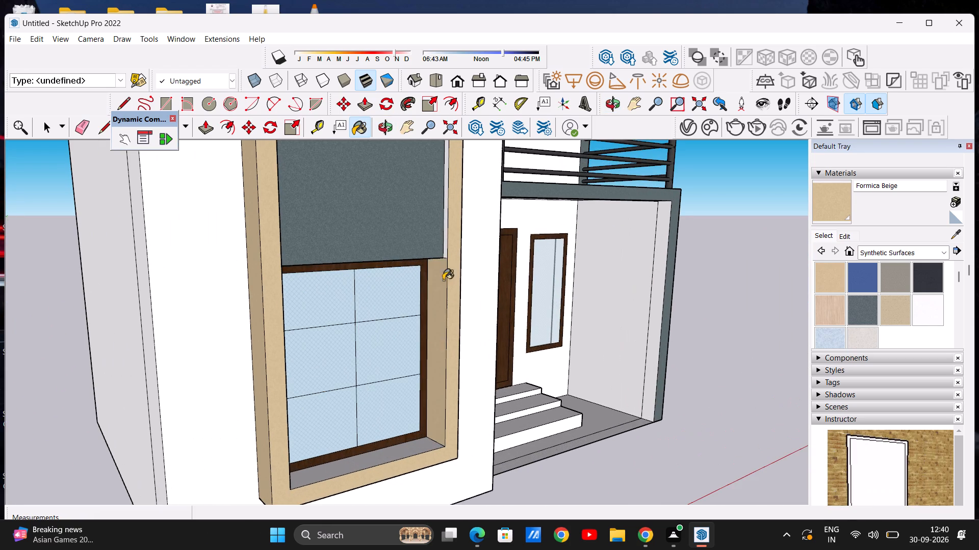
scroll(448, 253, "up", 5)
left_click(441, 248)
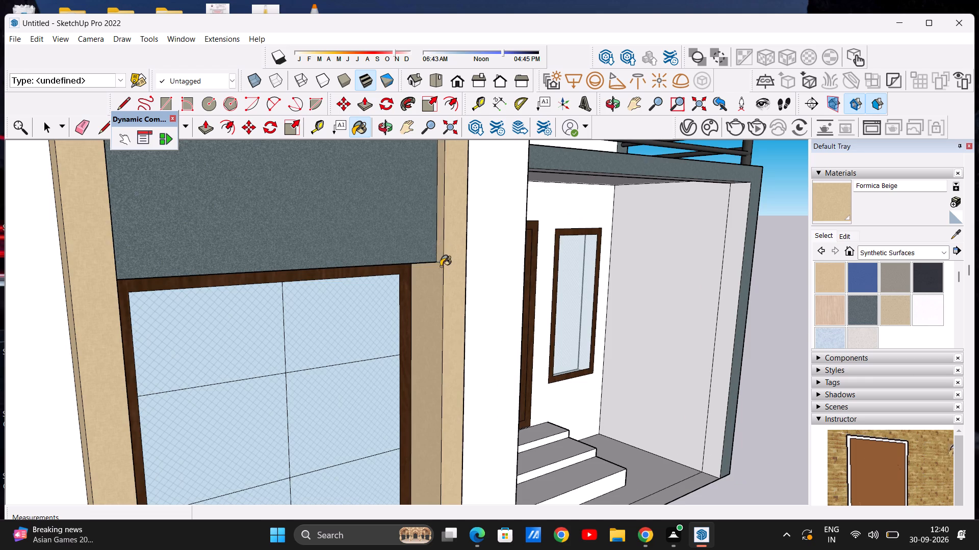
Apply Formica Beige to the surround's inner reveals farthest from the porch, beside the upper window, lower window and grey panel.
scroll(418, 308, "down", 13)
middle_click_drag(442, 294, 231, 299)
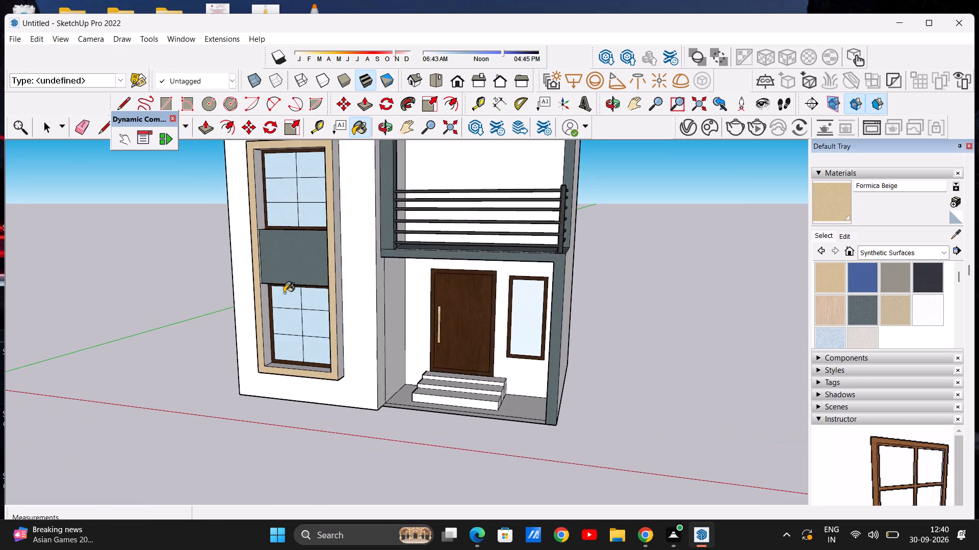
scroll(295, 291, "down", 6)
scroll(259, 231, "up", 14)
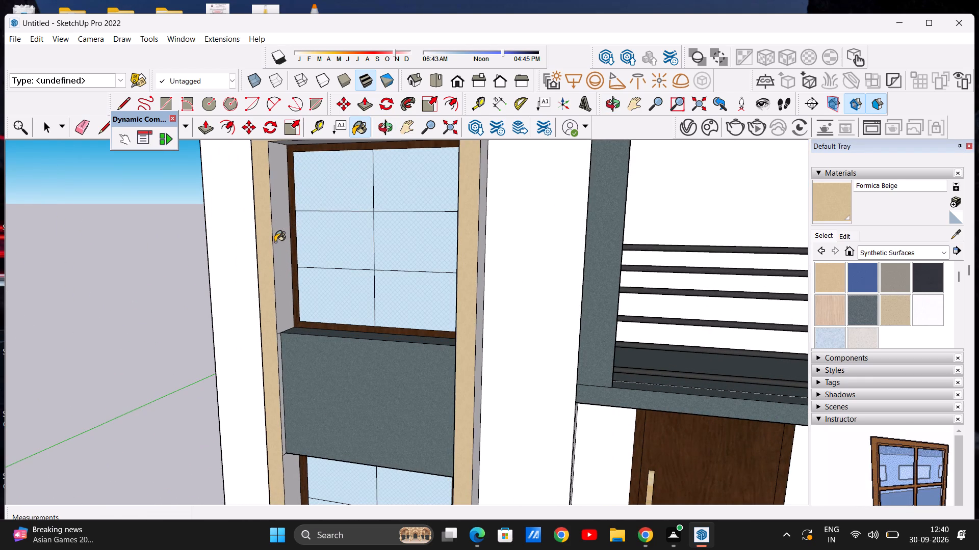
left_click(275, 242)
scroll(363, 218, "down", 12)
scroll(353, 316, "up", 9)
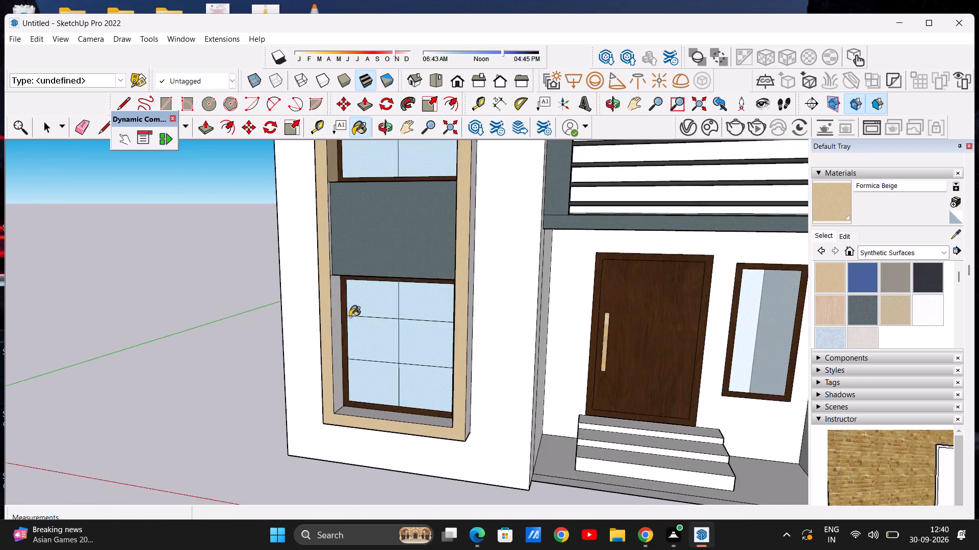
scroll(350, 317, "up", 5)
left_click(316, 308)
scroll(348, 303, "down", 7)
scroll(339, 251, "up", 6)
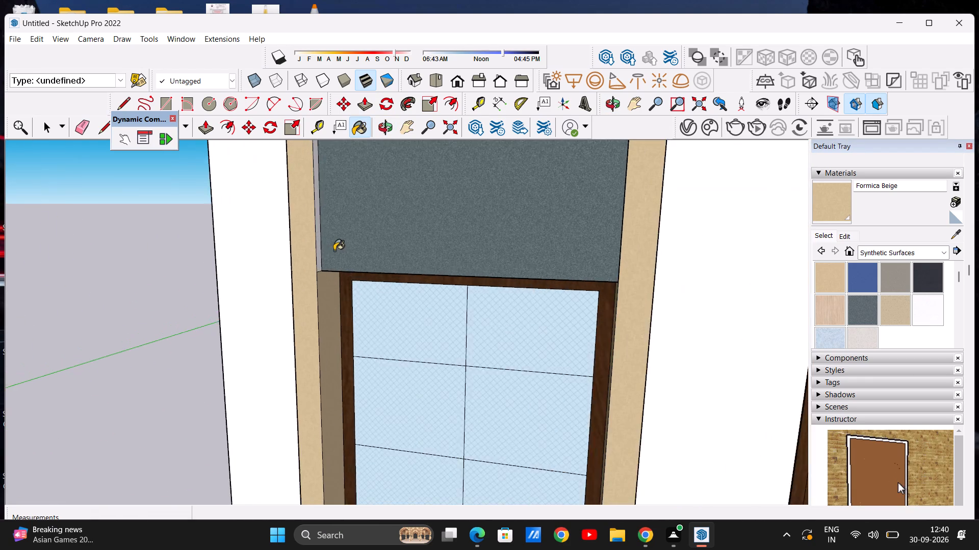
scroll(334, 251, "up", 6)
left_click(307, 255)
scroll(312, 359, "down", 8)
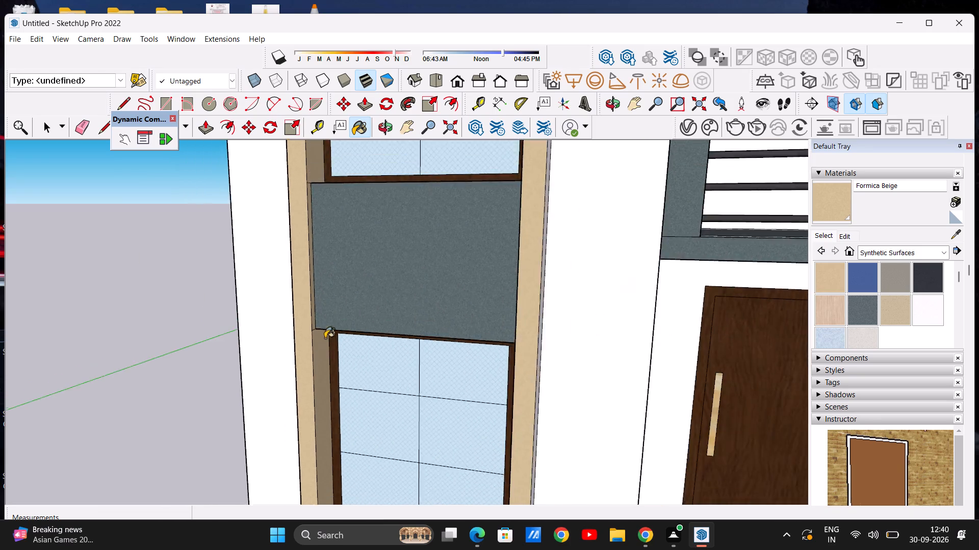
Apply Formica Beige to the porch-side outer face and the top of the tall window surround.
scroll(325, 338, "down", 15)
middle_click_drag(311, 339, 303, 329)
middle_click_drag(369, 344, 239, 326)
scroll(422, 327, "up", 6)
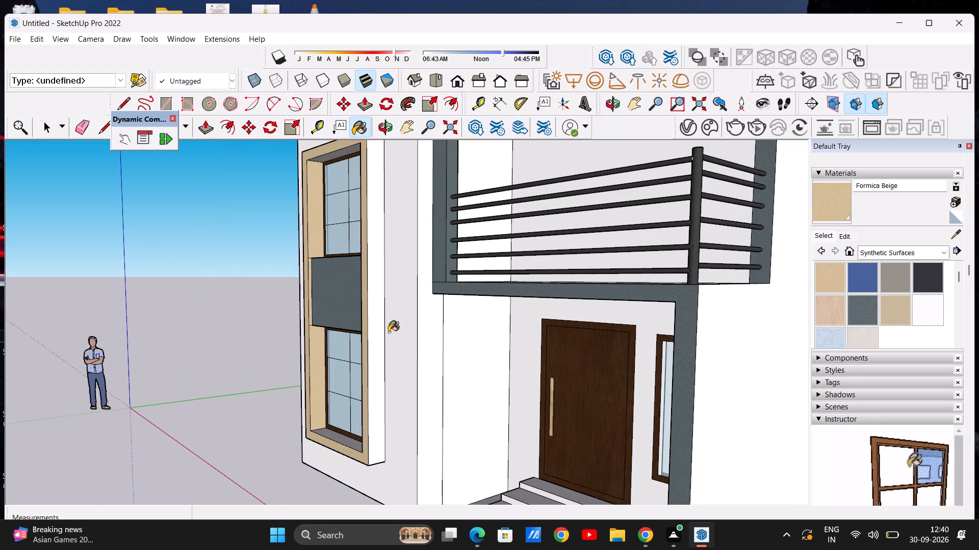
left_click(372, 344)
scroll(418, 339, "down", 11)
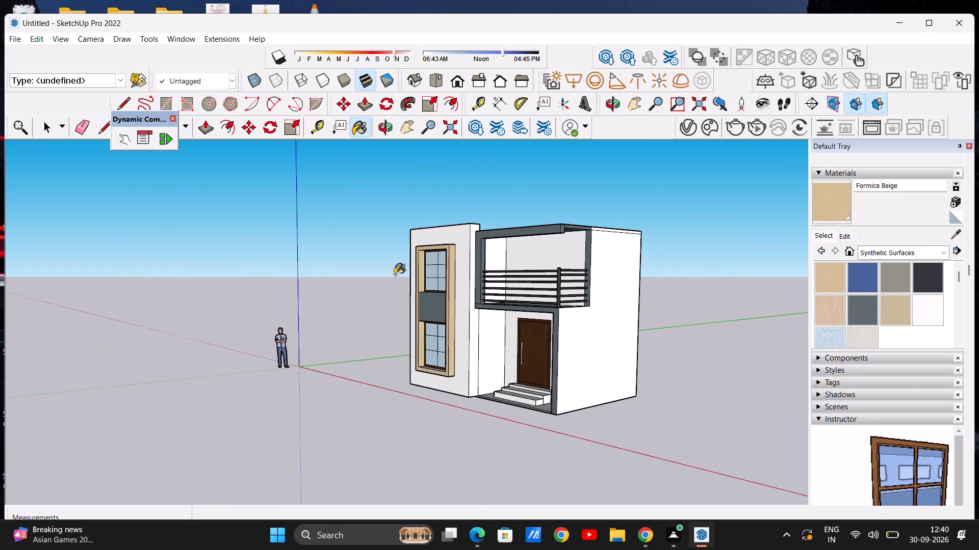
middle_click_drag(408, 291, 453, 433)
scroll(419, 190, "up", 14)
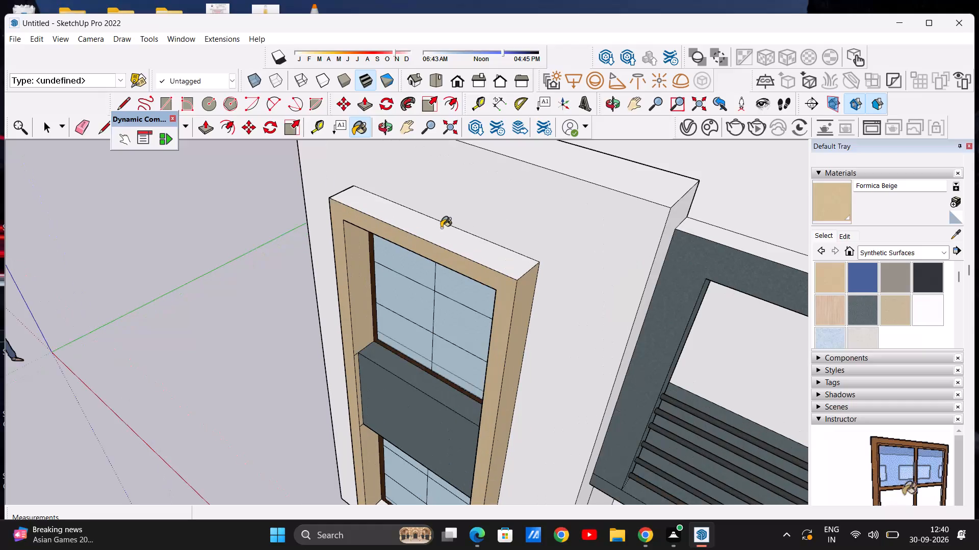
left_click(441, 228)
Apply Formica Beige to the inner sill below the lower window and to the underside of the surround.
scroll(437, 248, "down", 15)
middle_click_drag(457, 301, 483, 266)
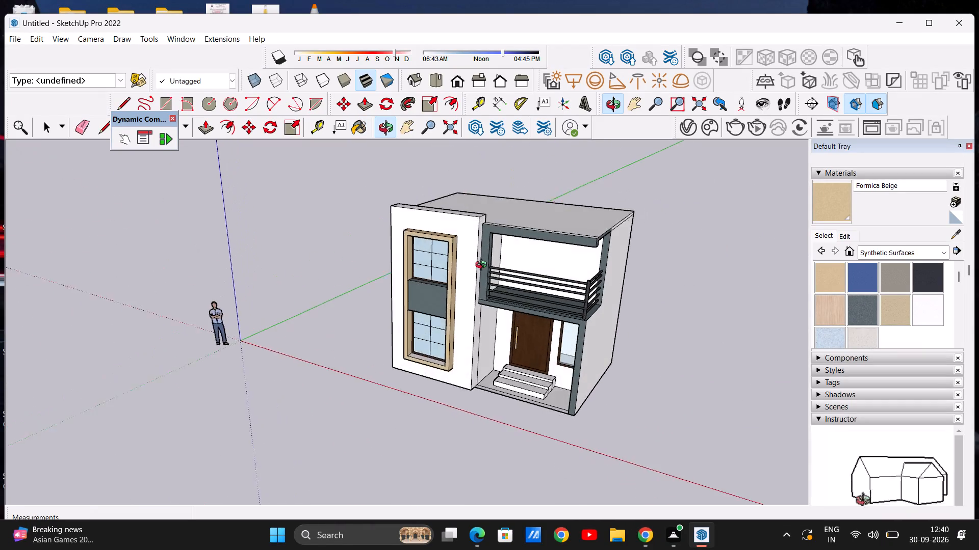
middle_click_drag(483, 266, 472, 317)
scroll(441, 334, "up", 16)
left_click(420, 333)
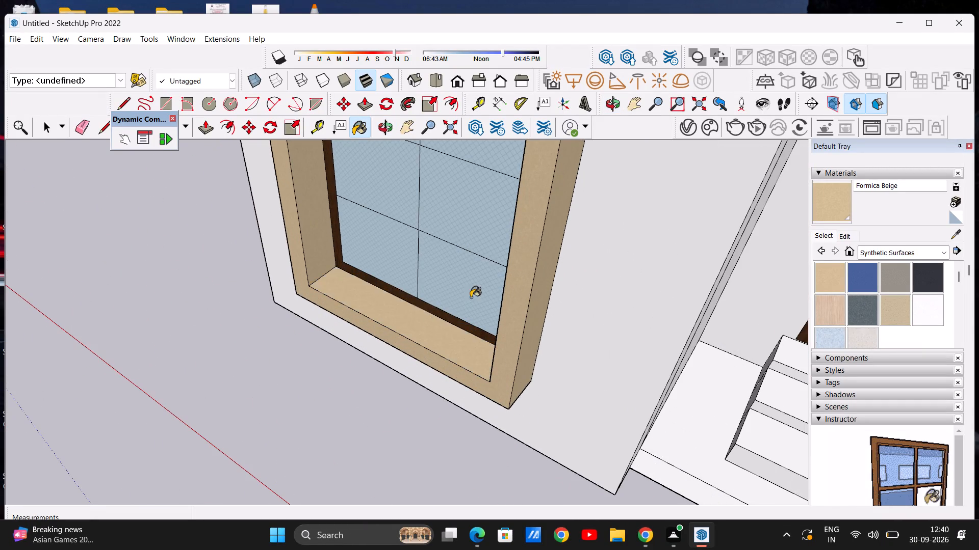
scroll(475, 289, "down", 9)
scroll(478, 258, "up", 1)
scroll(478, 258, "down", 3)
middle_click_drag(458, 338, 494, 219)
middle_click_drag(475, 403, 476, 312)
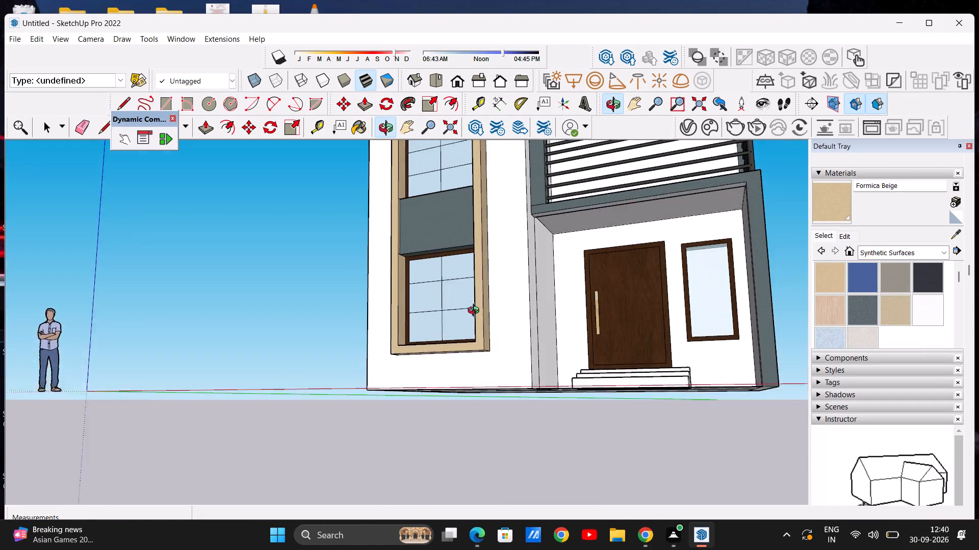
middle_click_drag(476, 312, 480, 277)
scroll(461, 391, "up", 12)
left_click(440, 312)
scroll(436, 358, "down", 20)
scroll(436, 358, "down", 5)
Examine the whole front facade to decide which surfaces still need a colour.
middle_click_drag(454, 346, 537, 425)
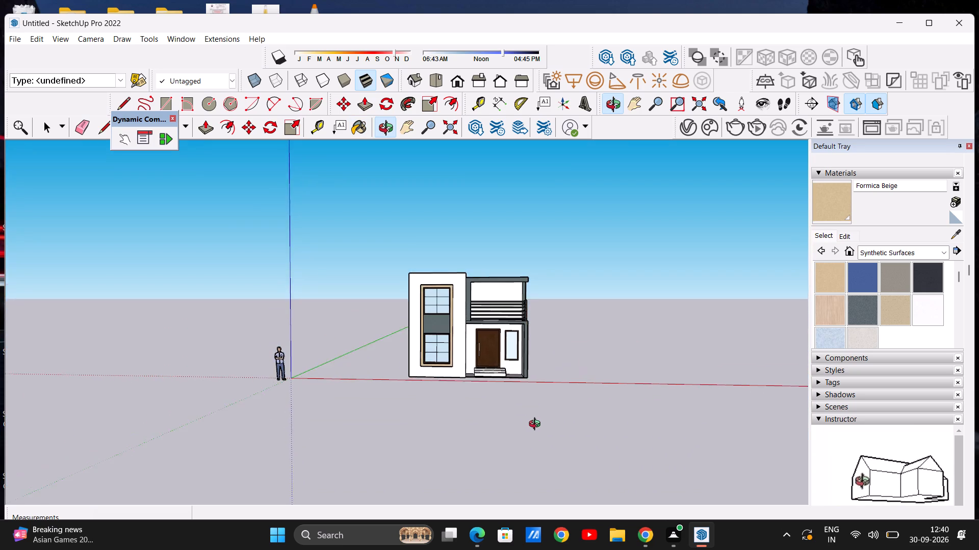
middle_click_drag(537, 425, 497, 433)
scroll(413, 321, "up", 5)
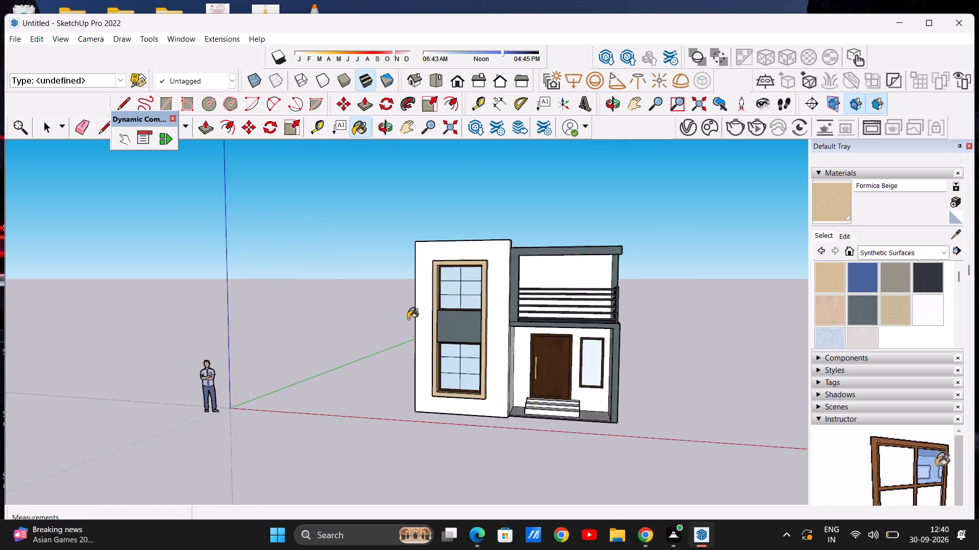
scroll(408, 319, "up", 2)
scroll(434, 334, "down", 4)
middle_click_drag(411, 339, 442, 324)
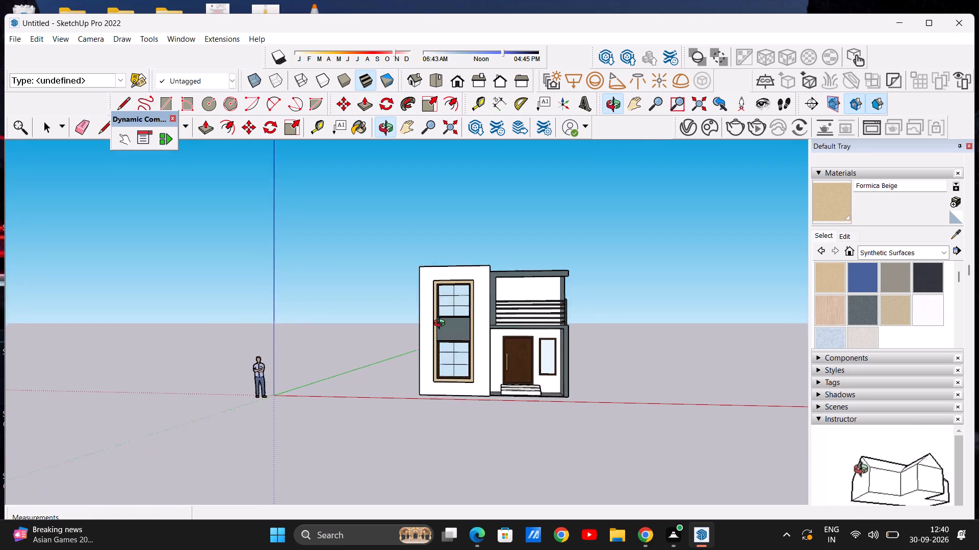
middle_click_drag(442, 324, 443, 326)
scroll(506, 338, "up", 6)
key("space")
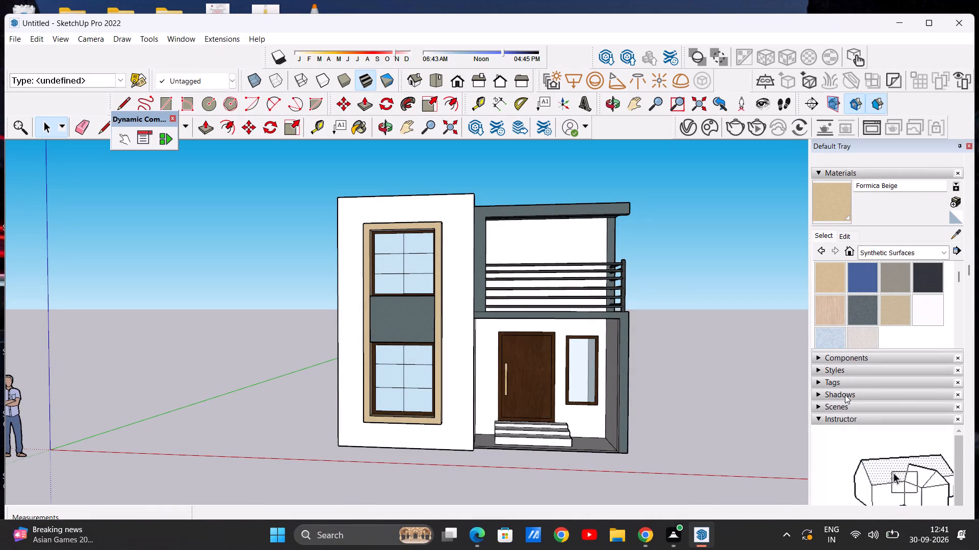
scroll(845, 395, "up", 1)
scroll(477, 288, "down", 6)
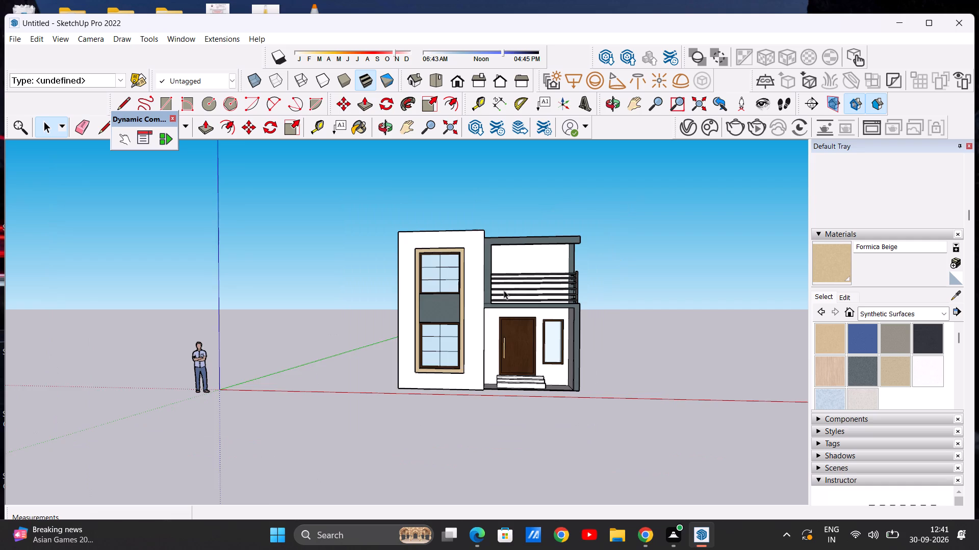
scroll(493, 291, "down", 2)
scroll(575, 282, "up", 5)
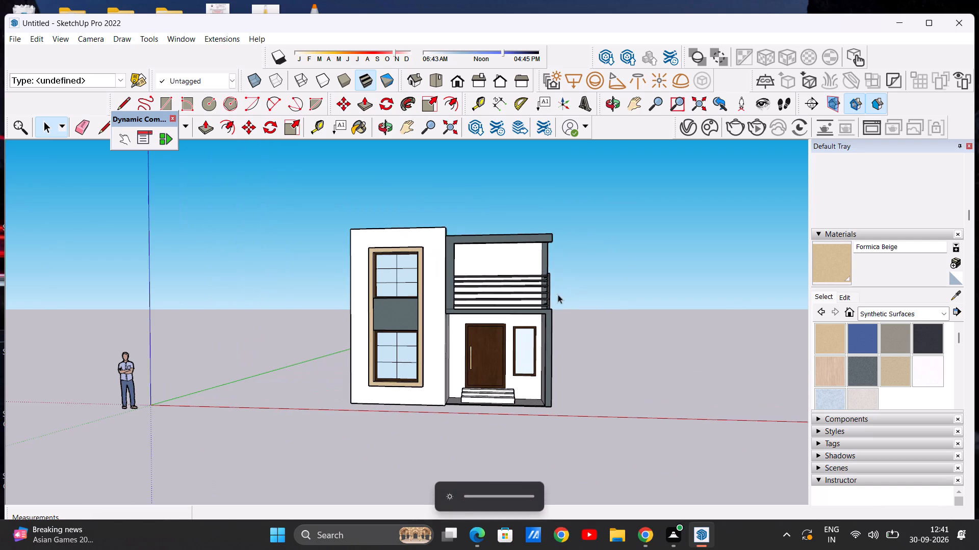
scroll(411, 284, "down", 3)
middle_click_drag(393, 298, 371, 289)
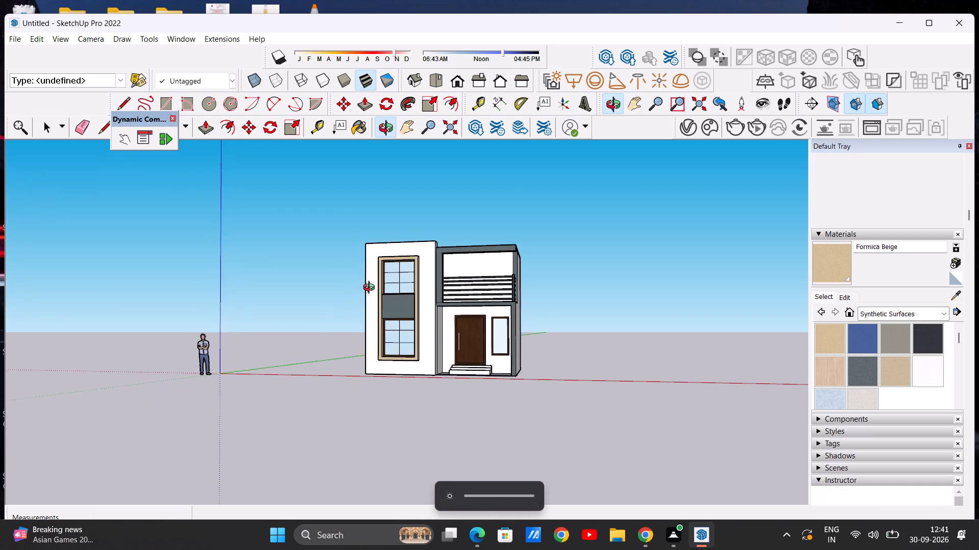
middle_click_drag(371, 289, 385, 292)
scroll(502, 269, "up", 2)
middle_click_drag(499, 288, 500, 288)
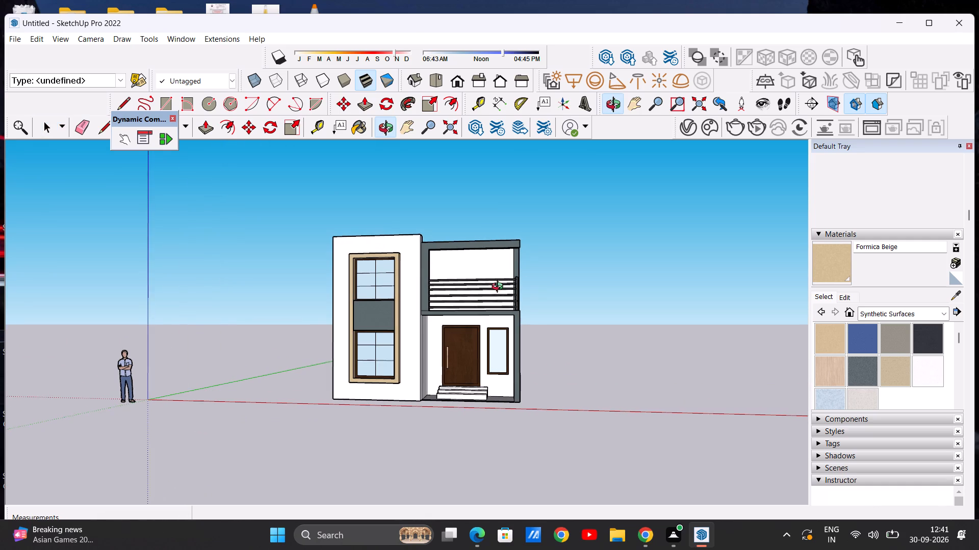
middle_click_drag(500, 288, 537, 285)
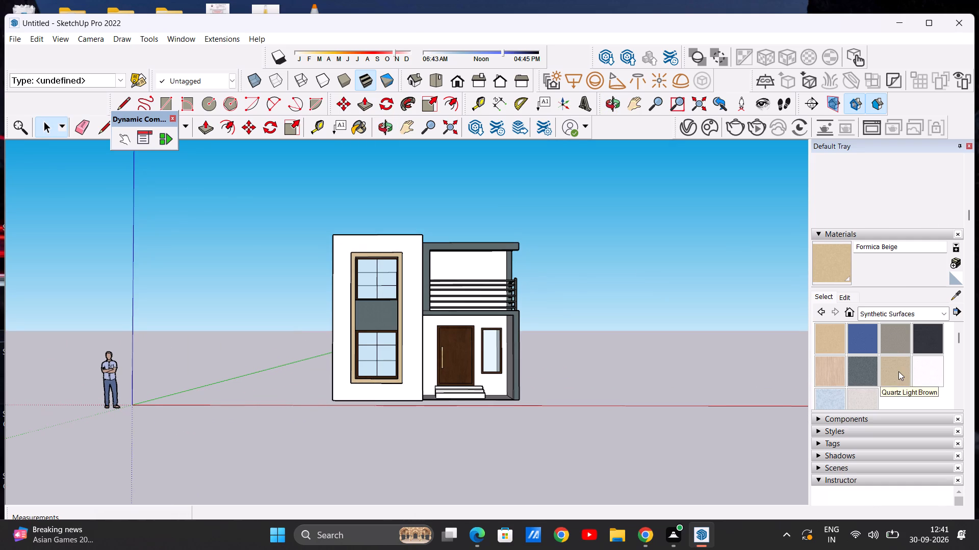
Apply 0012_Bisque from Colors-Named to the upper-floor wall behind the balcony railing.
left_click(939, 313)
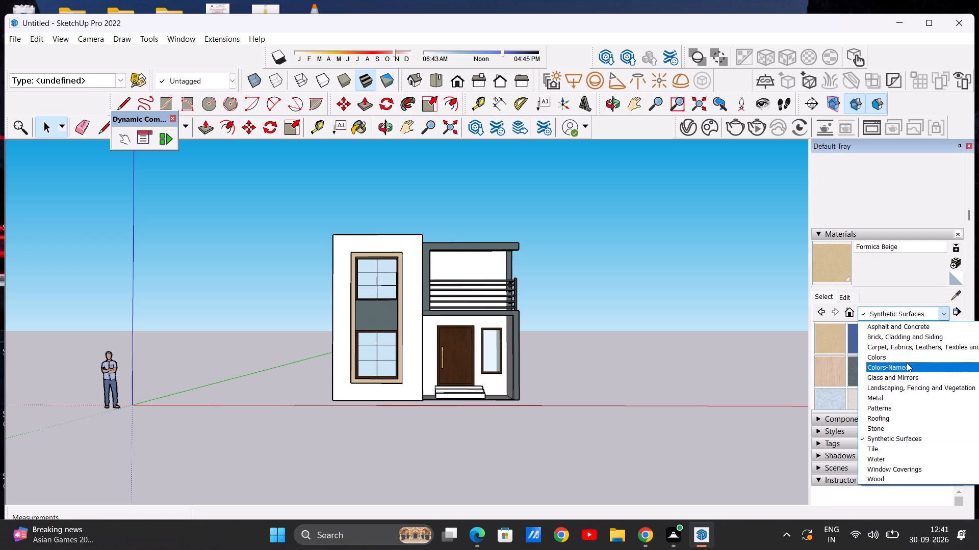
left_click(908, 370)
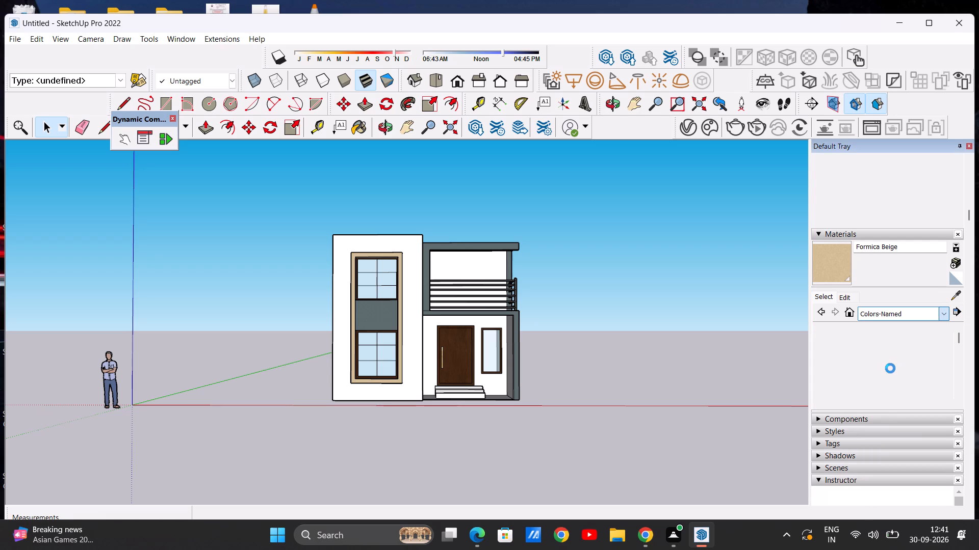
scroll(879, 370, "down", 1)
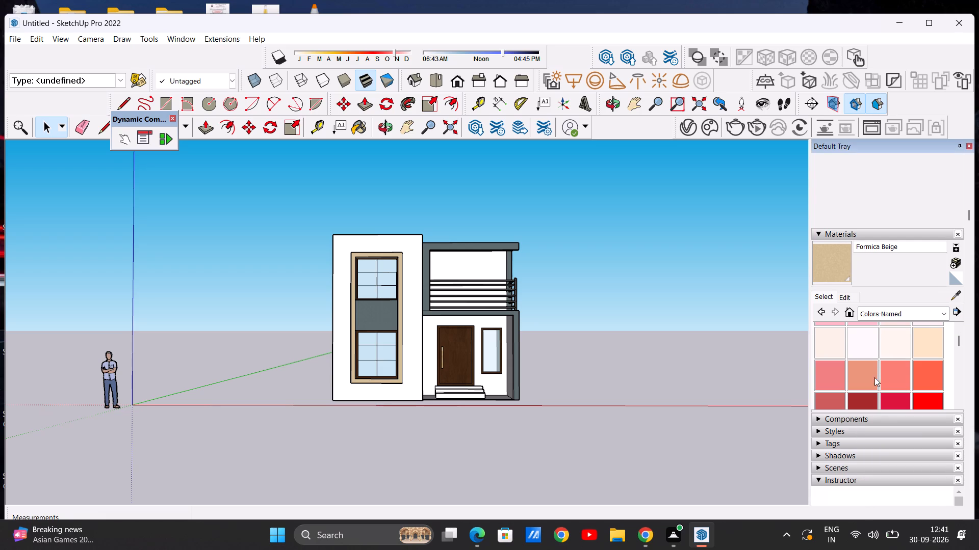
left_click(923, 342)
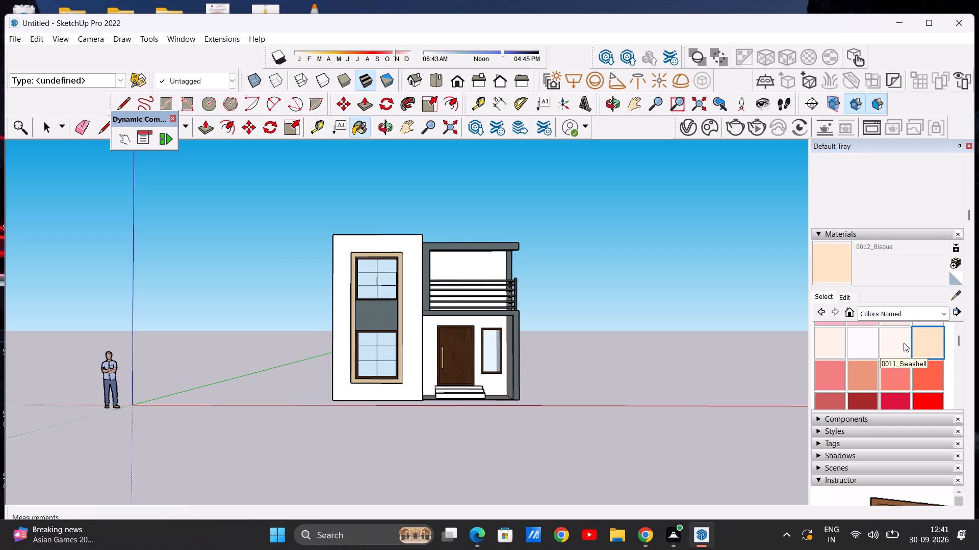
scroll(441, 273, "up", 6)
left_click(463, 262)
scroll(448, 293, "down", 2)
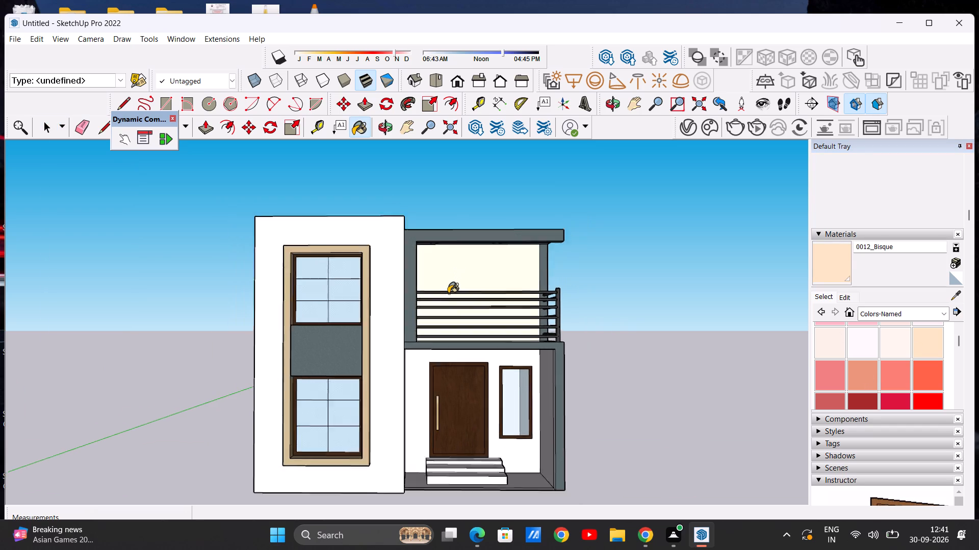
Apply 0012_Bisque to the entrance wall around the door and to the front face of the tall window block.
scroll(448, 293, "down", 3)
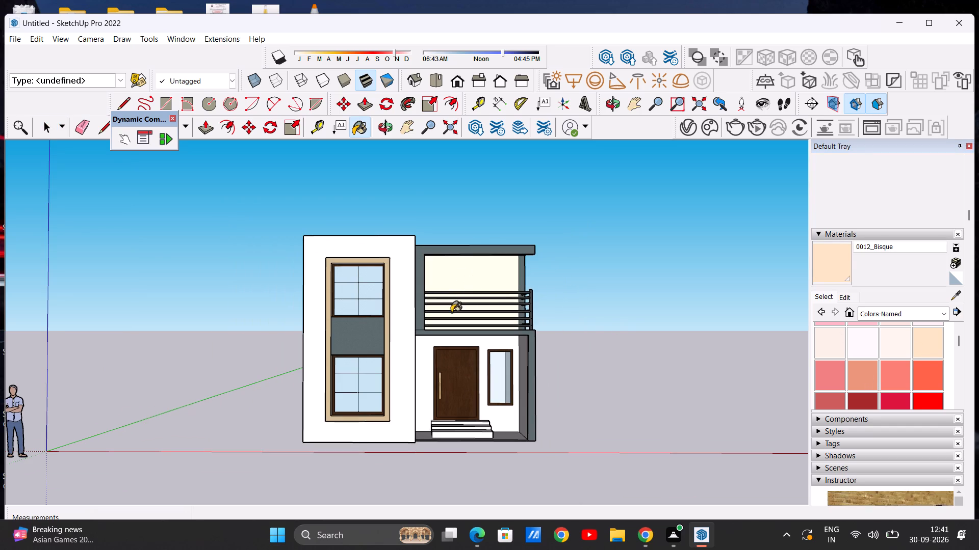
scroll(400, 314, "down", 3)
scroll(466, 334, "up", 6)
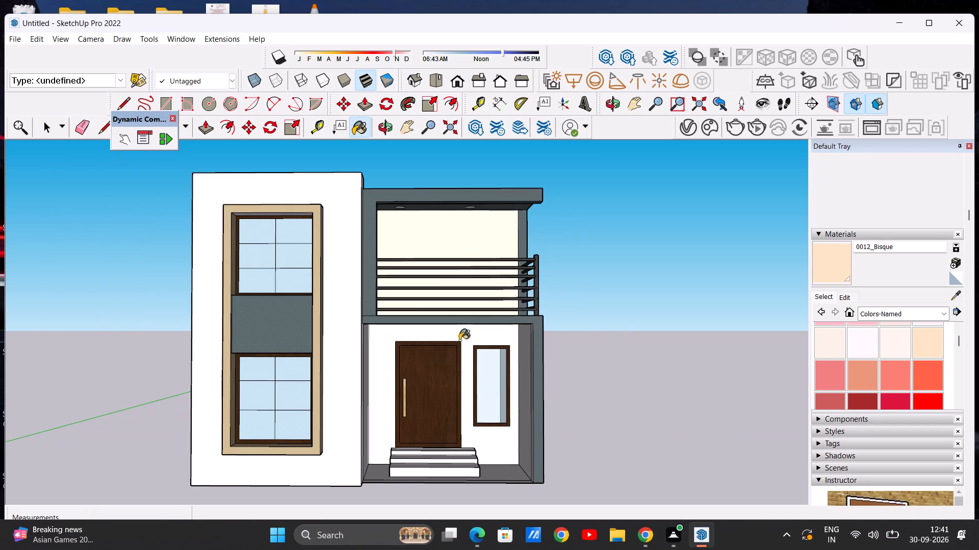
left_click(460, 338)
scroll(474, 360, "down", 4)
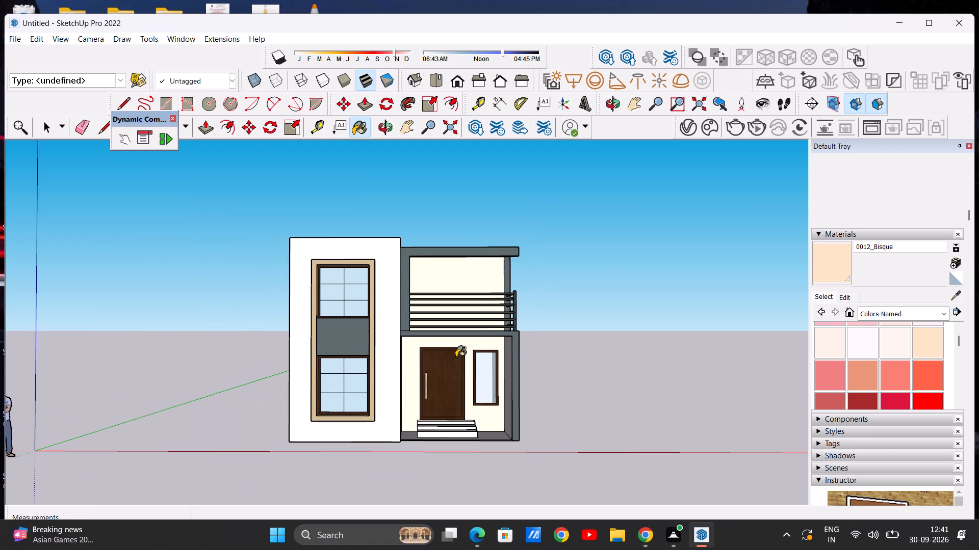
scroll(461, 357, "down", 2)
scroll(389, 360, "up", 5)
left_click(403, 347)
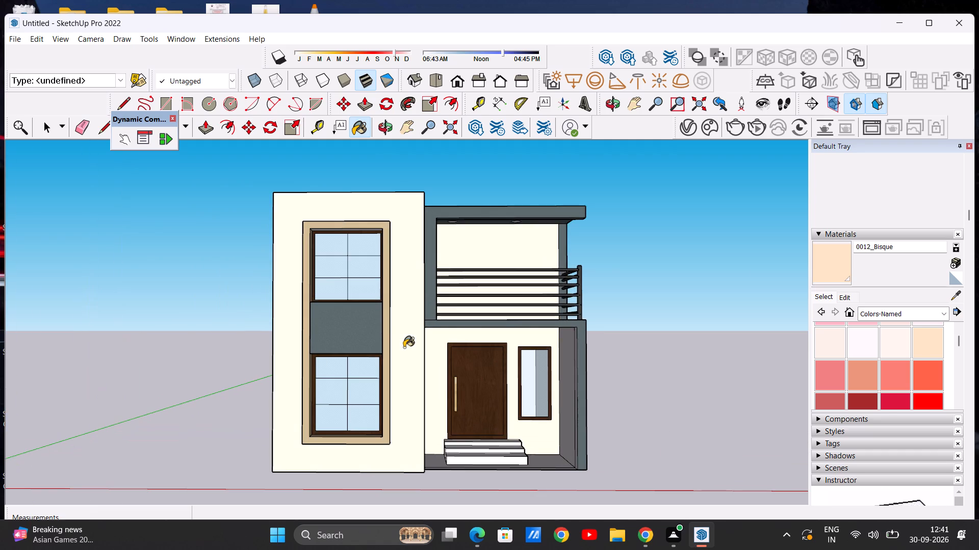
scroll(404, 347, "down", 6)
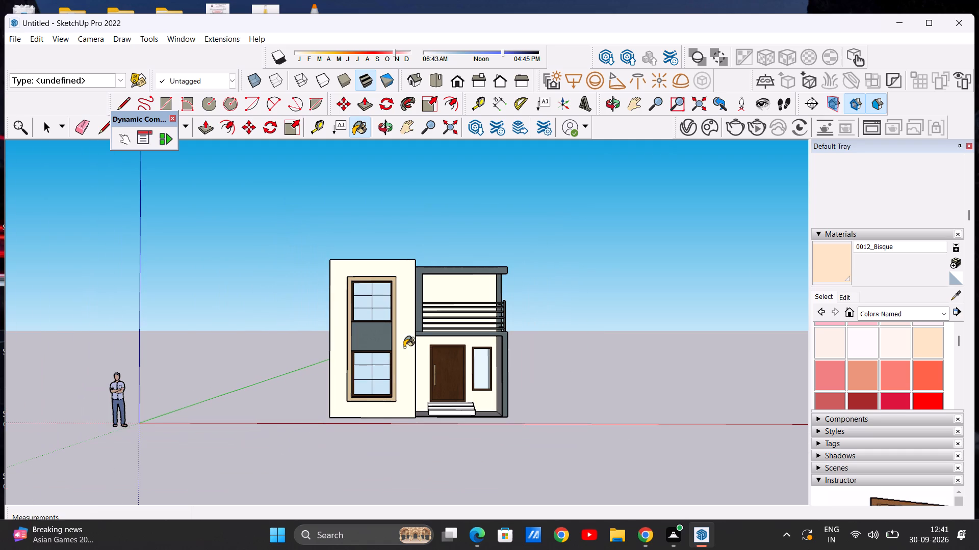
Apply 0012_Bisque to the narrow outer side face of the projecting window block, away from the porch.
scroll(474, 387, "up", 6)
scroll(492, 374, "down", 5)
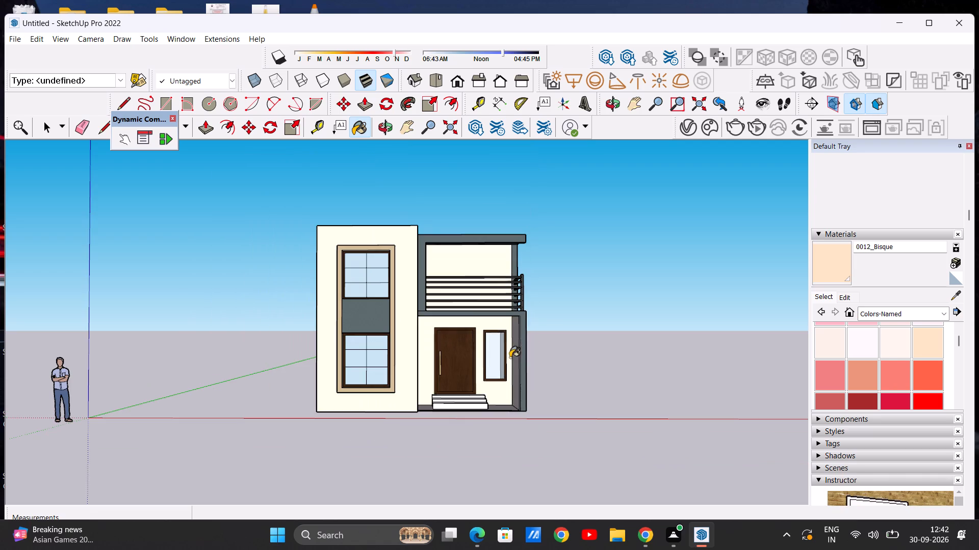
middle_click_drag(315, 308, 544, 327)
scroll(440, 331, "up", 6)
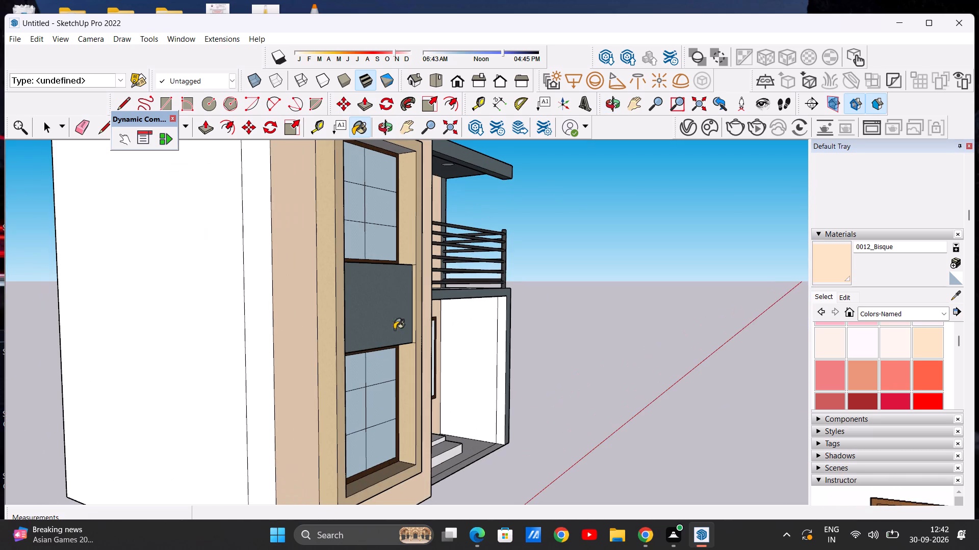
left_click(247, 292)
scroll(280, 316, "down", 9)
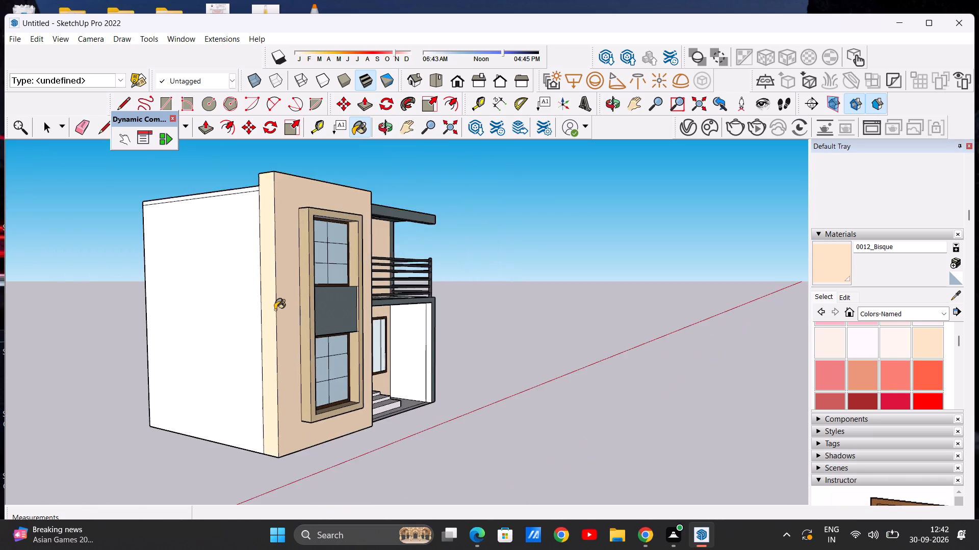
Apply 0012_Bisque to the top face of the tall window block.
scroll(275, 310, "down", 6)
middle_click_drag(272, 295, 235, 385)
scroll(257, 270, "up", 3)
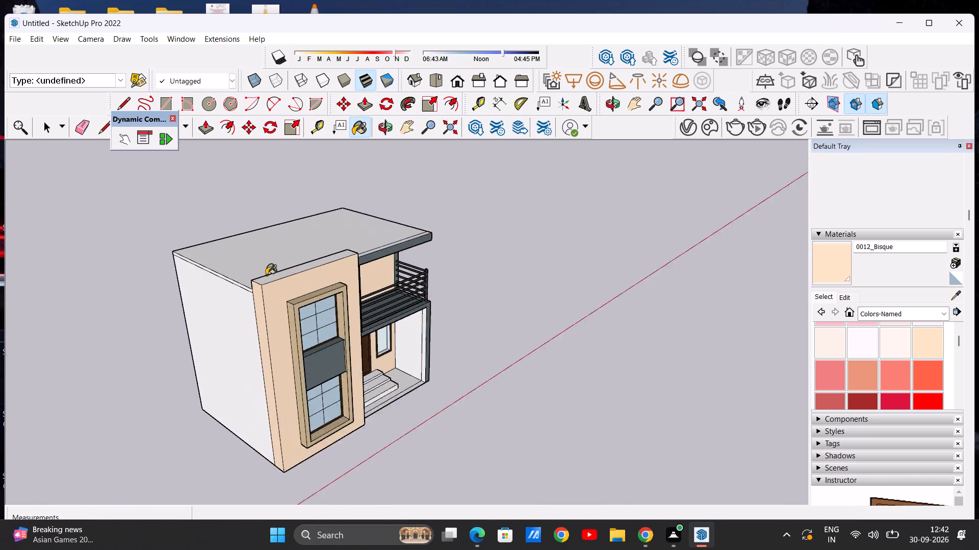
scroll(266, 275, "up", 8)
left_click(254, 279)
scroll(295, 281, "down", 10)
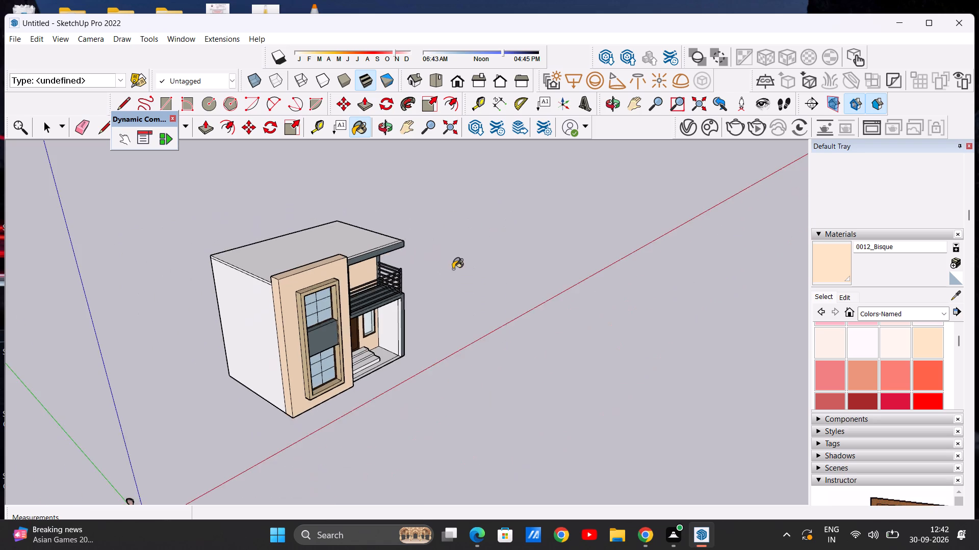
Apply 0012_Bisque to the narrow side face of the tall window block that faces the balcony and porch.
middle_click_drag(429, 283, 70, 277)
scroll(400, 239, "up", 9)
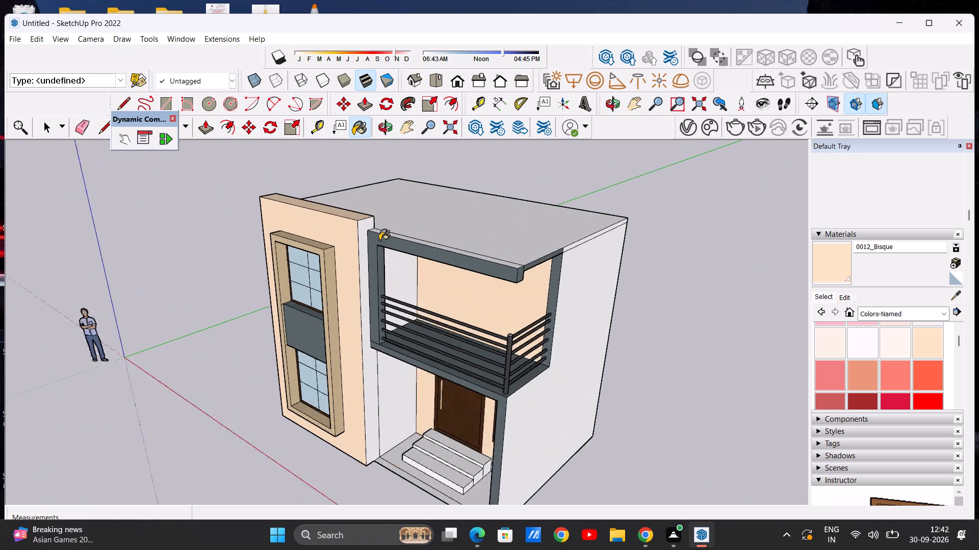
scroll(379, 240, "up", 1)
left_click(355, 225)
scroll(360, 257, "down", 3)
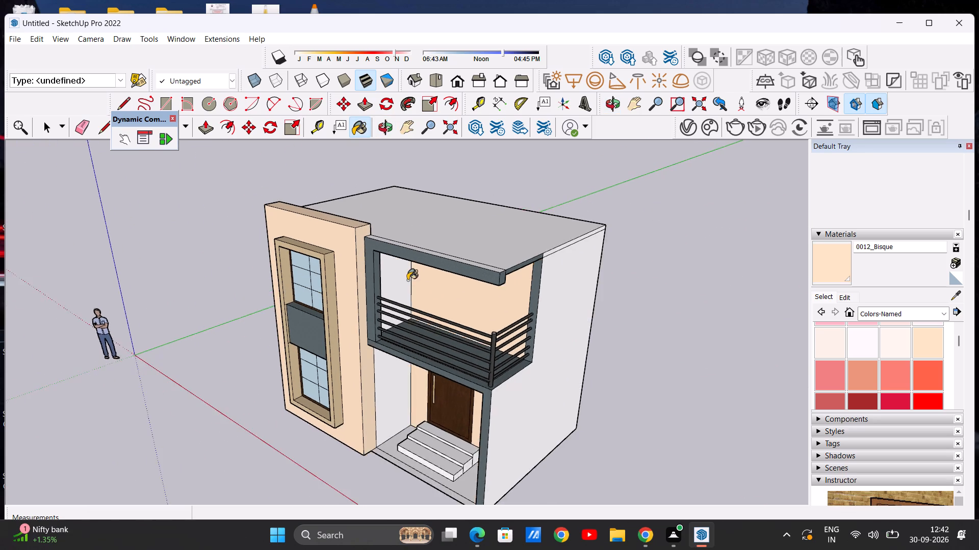
Apply 0012_Bisque to the balcony side wall next to the window block and to the porch side wall directly below it.
scroll(407, 280, "up", 11)
left_click(368, 271)
scroll(390, 283, "down", 10)
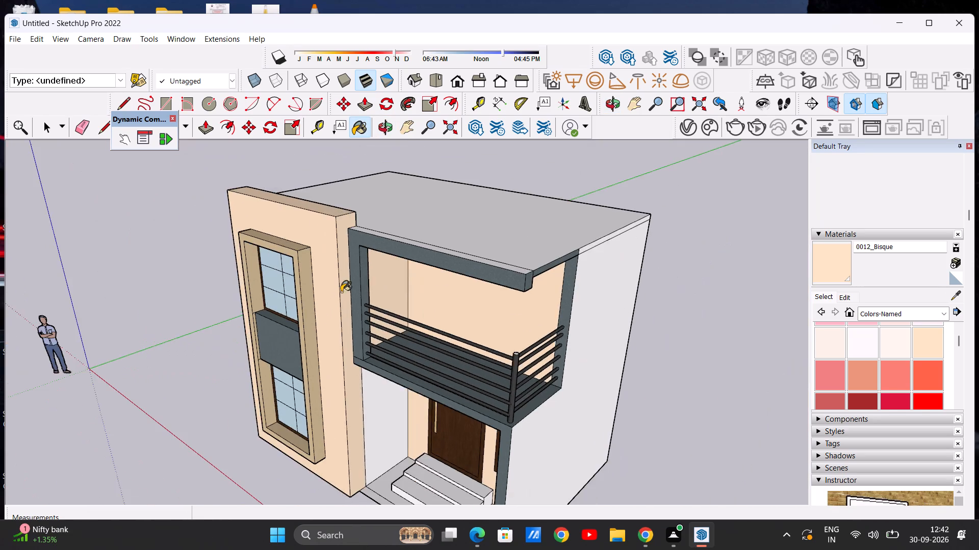
middle_click_drag(341, 292, 487, 225)
scroll(475, 261, "down", 13)
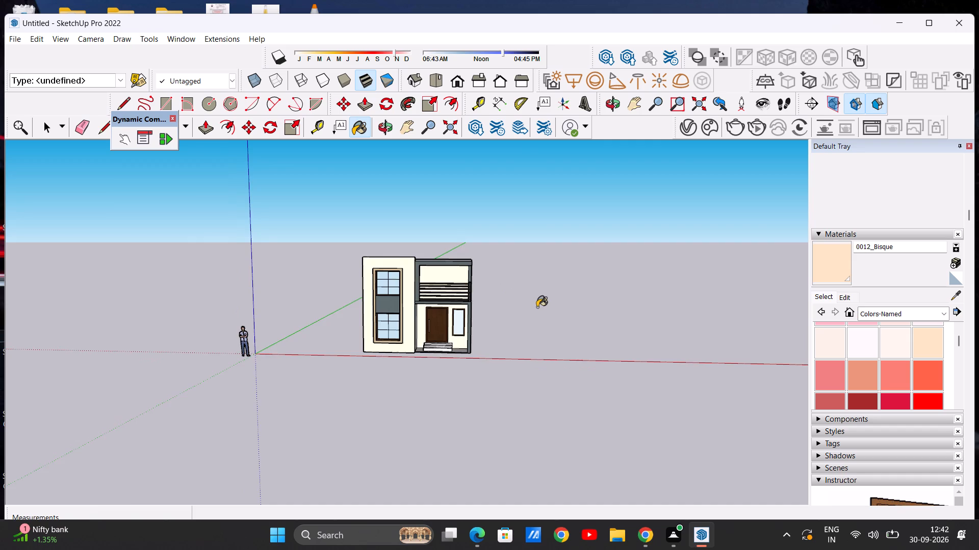
scroll(527, 314, "up", 5)
middle_click_drag(493, 313, 304, 313)
scroll(385, 305, "up", 13)
scroll(347, 302, "down", 6)
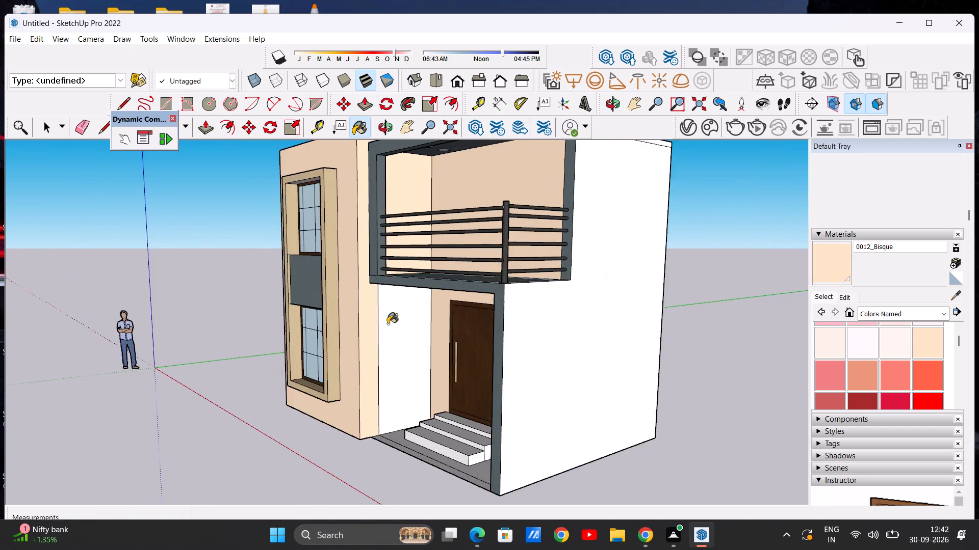
scroll(392, 329, "up", 7)
left_click(387, 328)
scroll(388, 328, "down", 11)
Apply 0012_Bisque to the porch's inner side wall beside the small window and to the narrow strip behind the corner post.
middle_click_drag(378, 328, 512, 334)
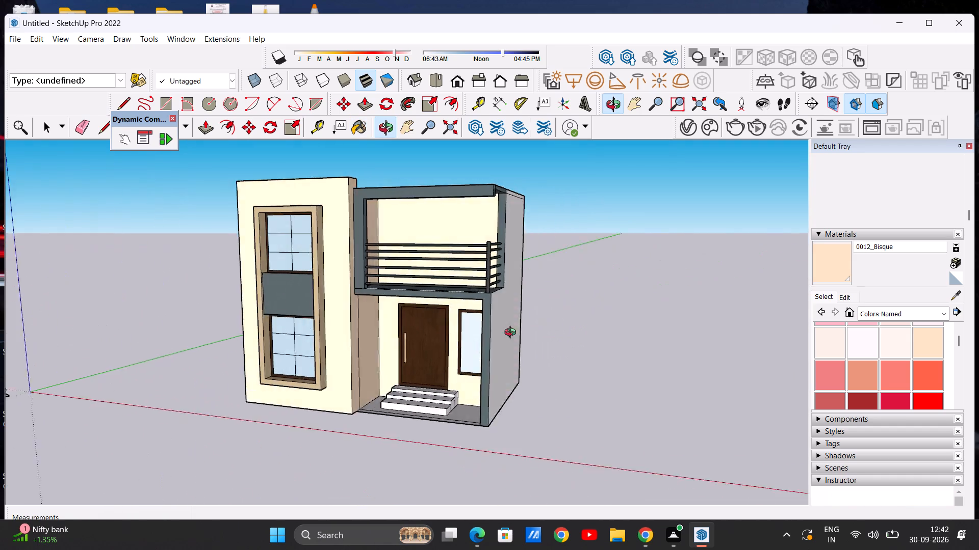
middle_click_drag(512, 334, 700, 316)
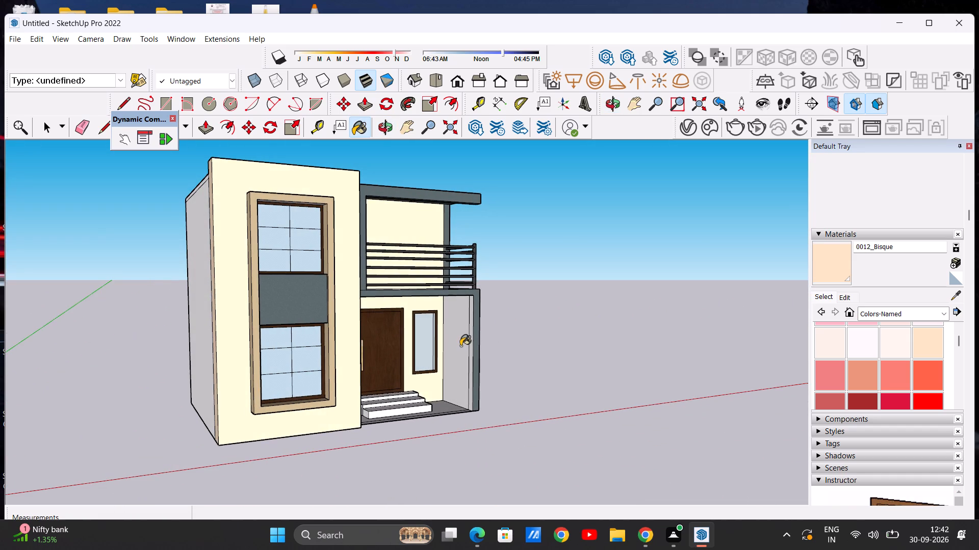
scroll(412, 437, "up", 7)
left_click(471, 312)
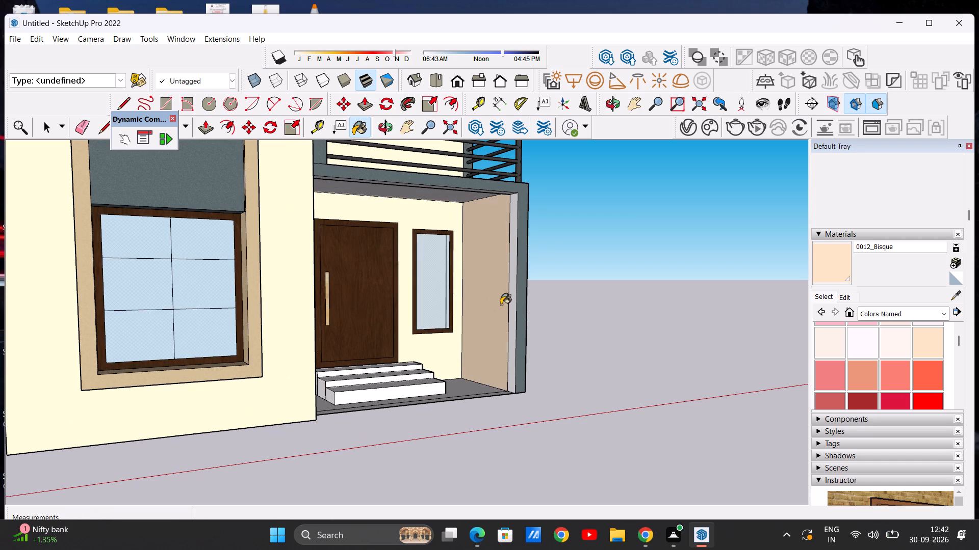
scroll(508, 310, "up", 5)
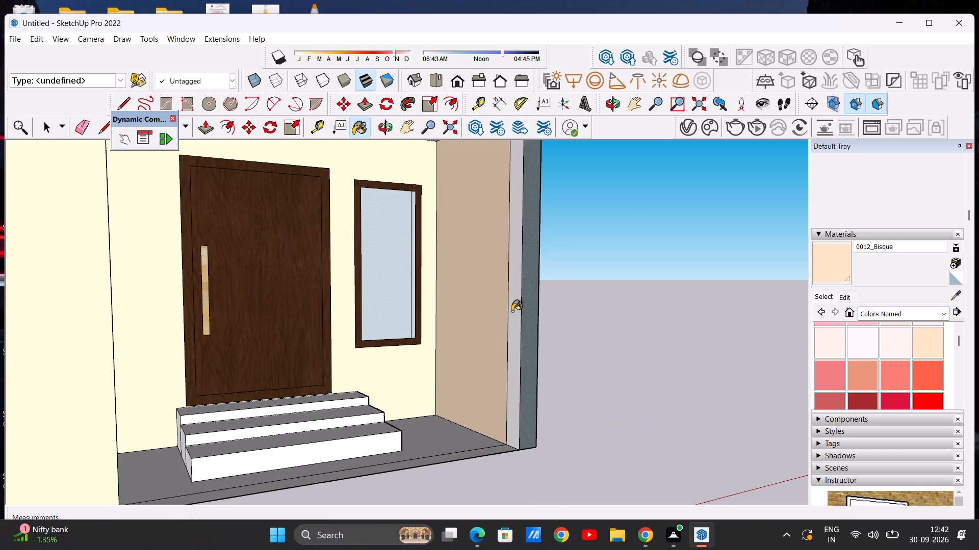
left_click(512, 306)
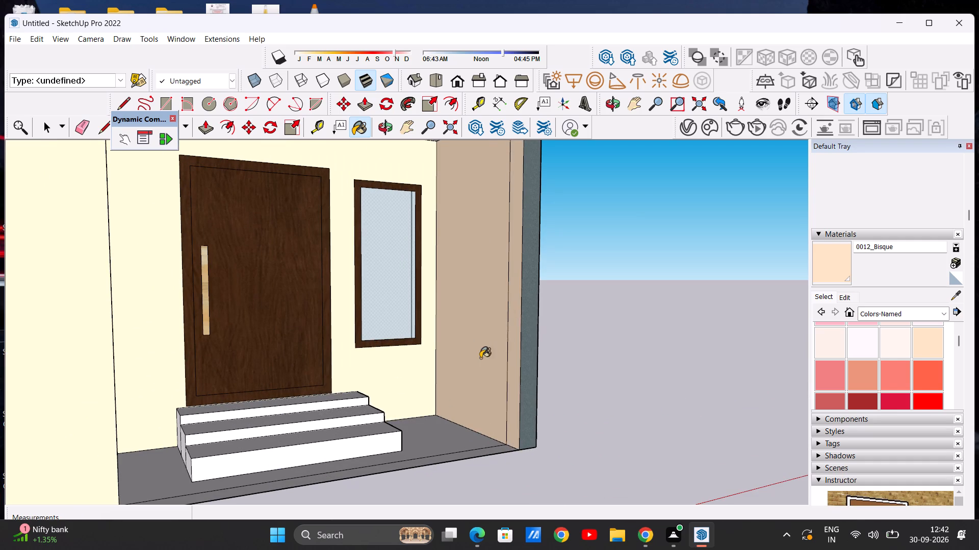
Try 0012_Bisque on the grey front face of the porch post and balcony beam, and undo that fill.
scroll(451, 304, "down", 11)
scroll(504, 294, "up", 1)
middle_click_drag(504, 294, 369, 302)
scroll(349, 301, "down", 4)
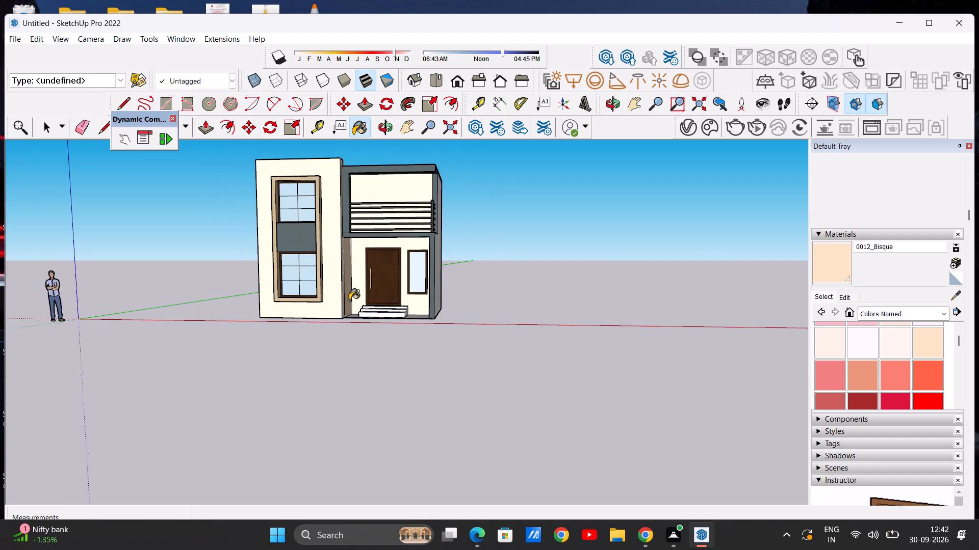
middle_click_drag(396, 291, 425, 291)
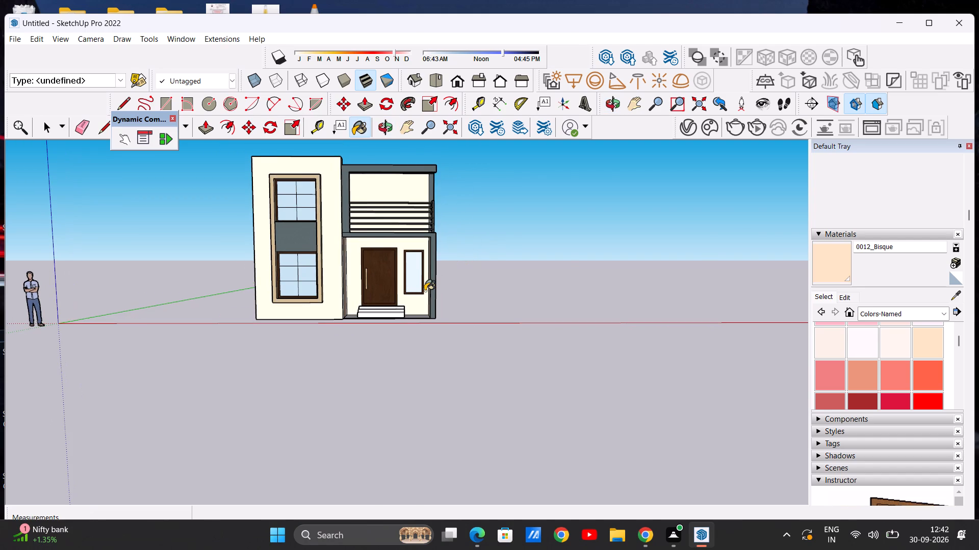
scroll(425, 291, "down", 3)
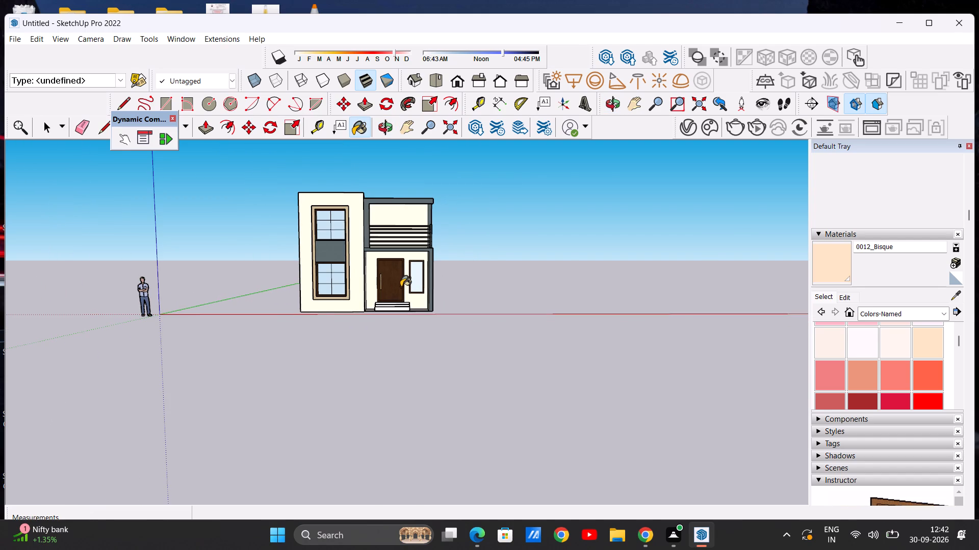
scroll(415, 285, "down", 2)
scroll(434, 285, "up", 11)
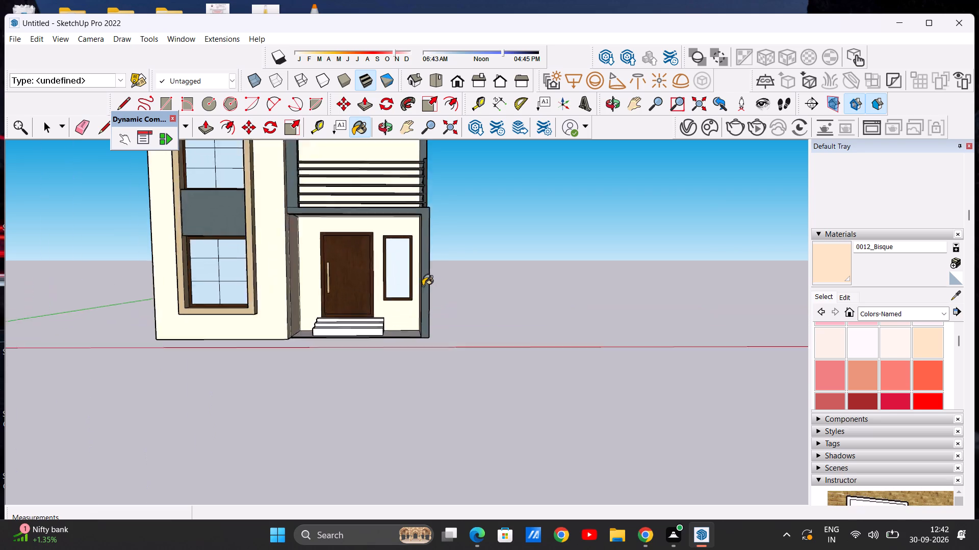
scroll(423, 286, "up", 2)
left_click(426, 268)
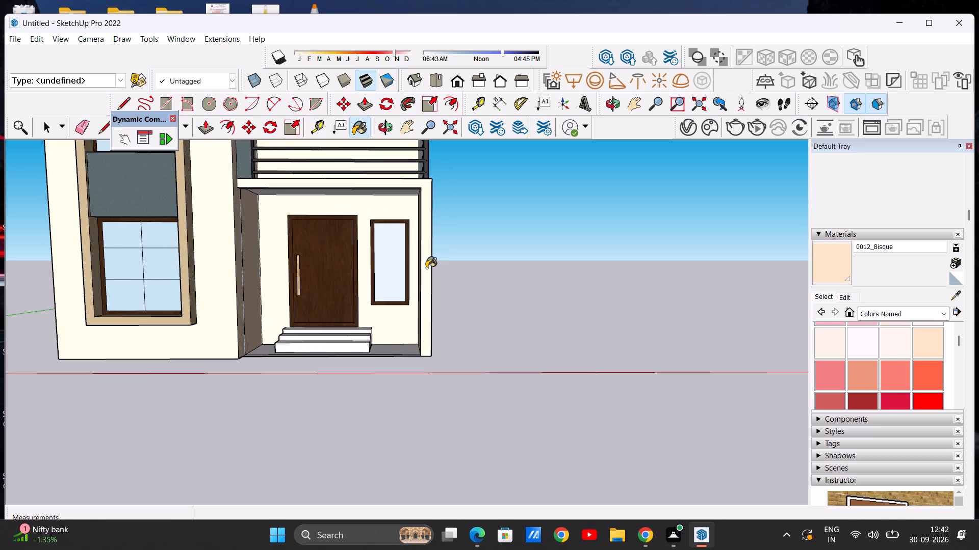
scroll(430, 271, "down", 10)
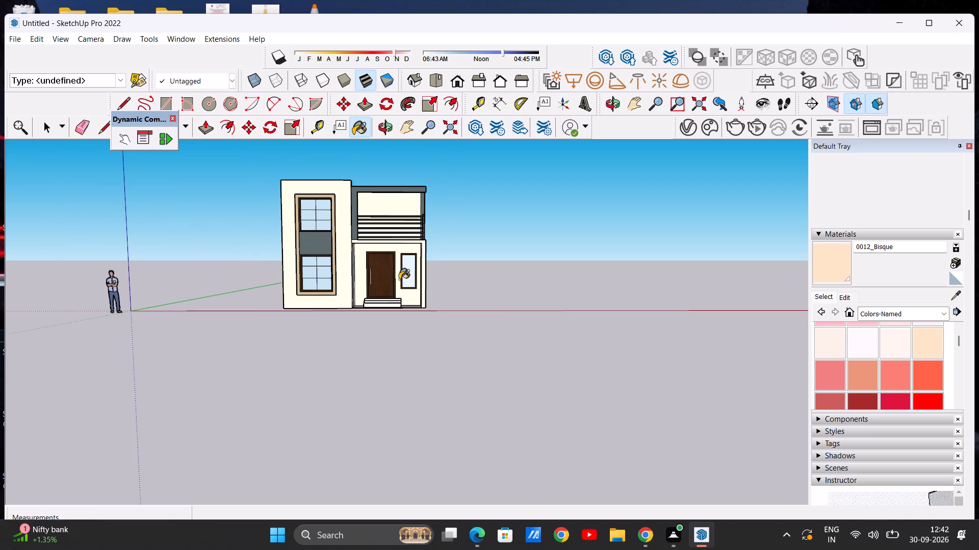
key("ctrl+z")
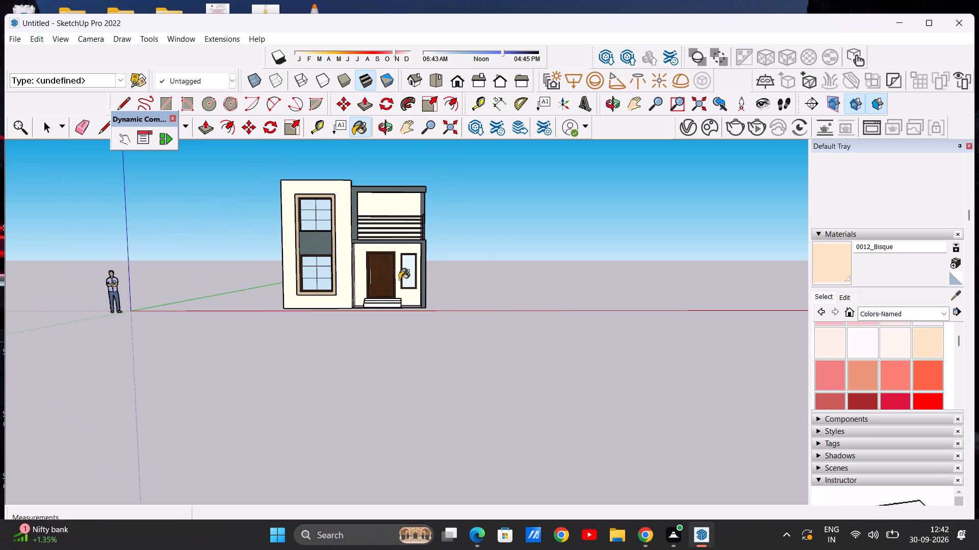
Draw a horizontal line about 7 9/16" long across the top of the porch post, separating its front face from the balcony beam.
scroll(442, 254, "up", 10)
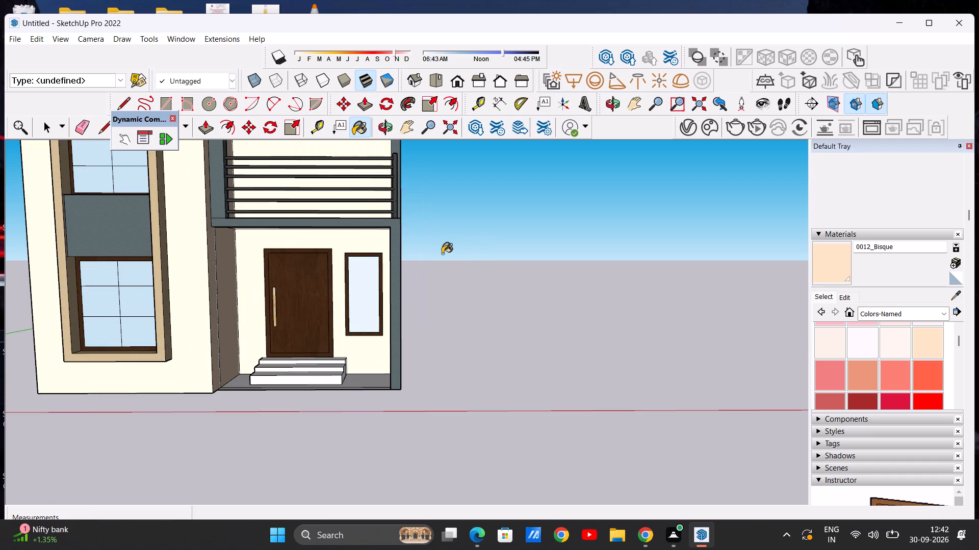
key("space")
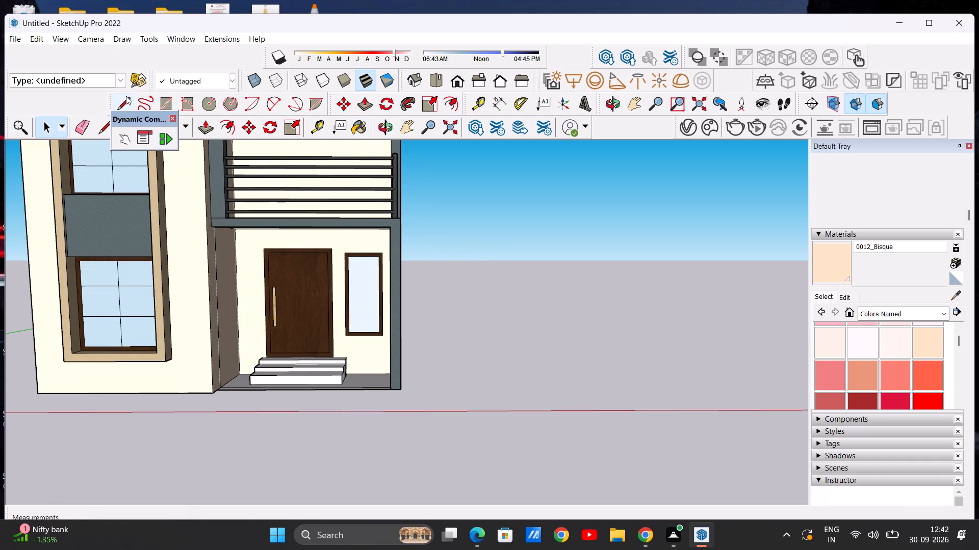
left_click(119, 97)
scroll(387, 230, "up", 11)
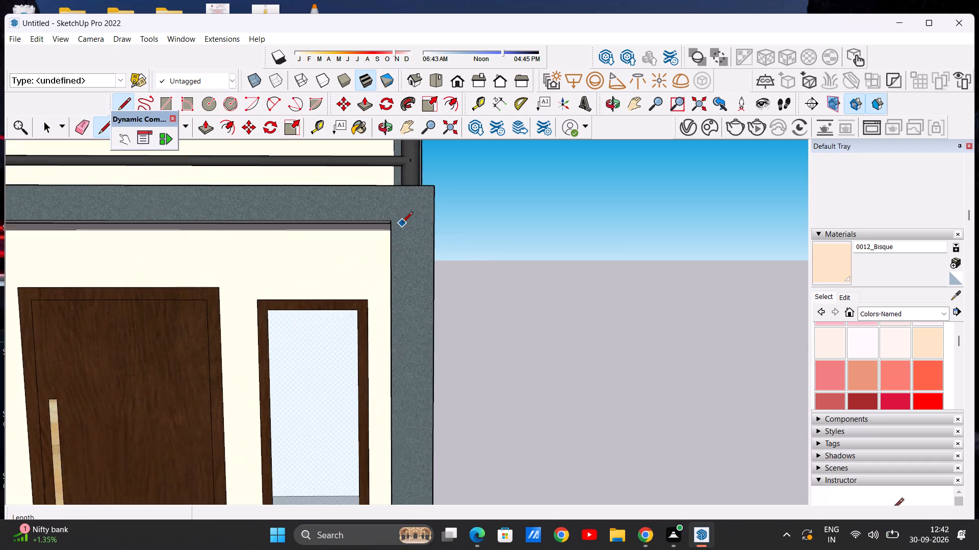
scroll(402, 223, "up", 2)
left_click(389, 222)
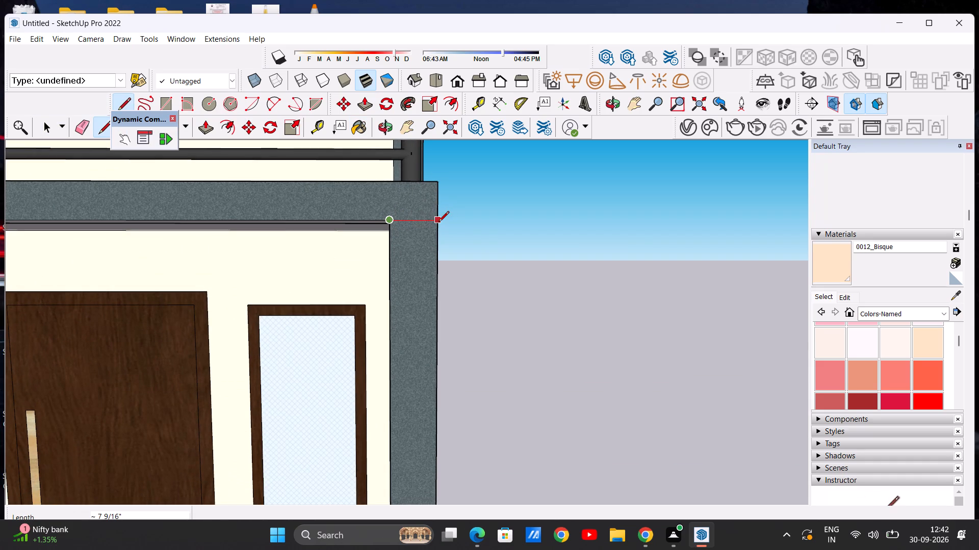
left_click(436, 222)
key("space")
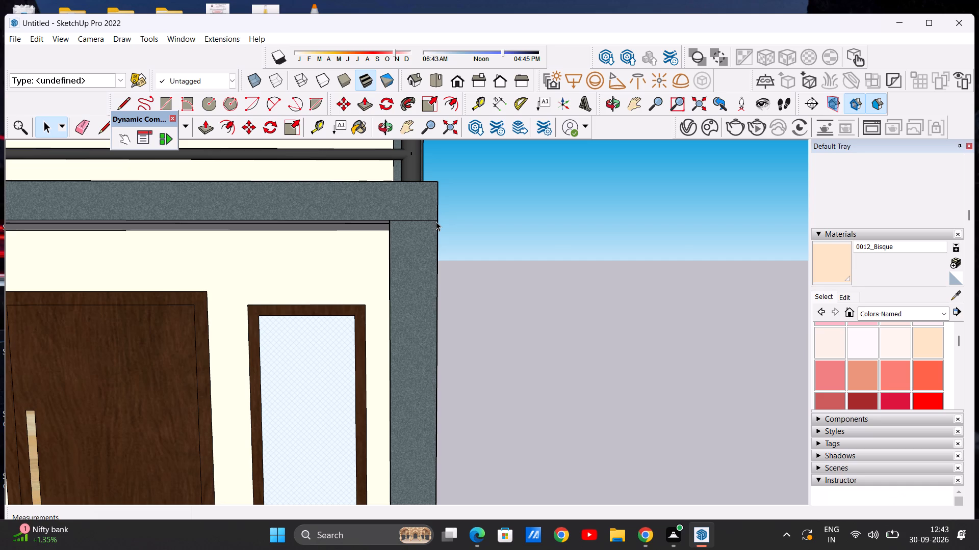
Apply 0012_Bisque to the separated front face of the porch post below the balcony beam.
left_click(836, 266)
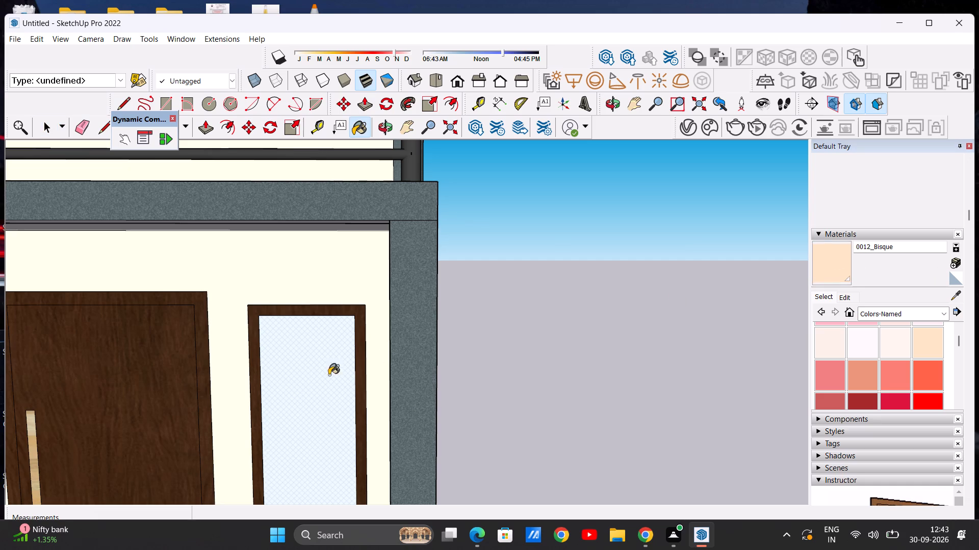
left_click(412, 353)
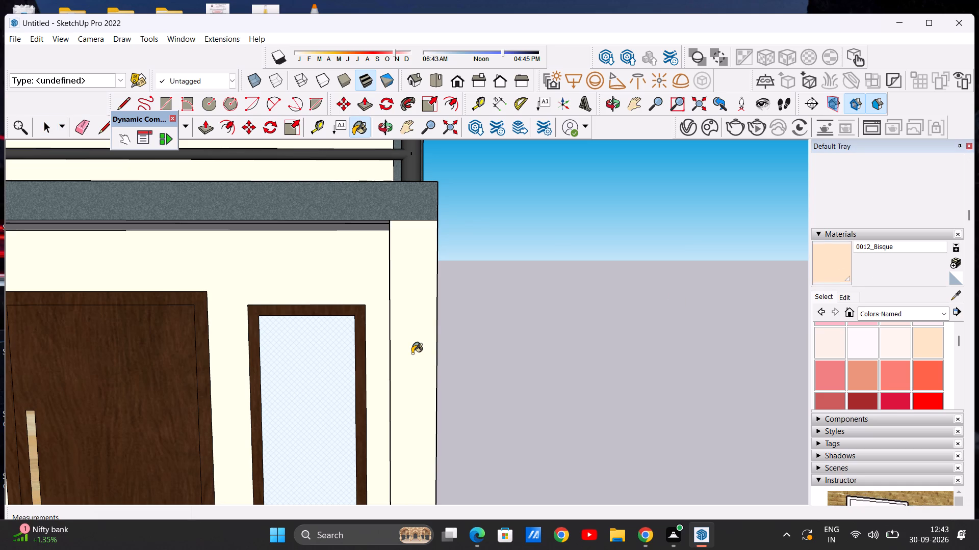
Examine the front facade and both sides of the house to check the applied wall and trim colours.
scroll(429, 344, "down", 2)
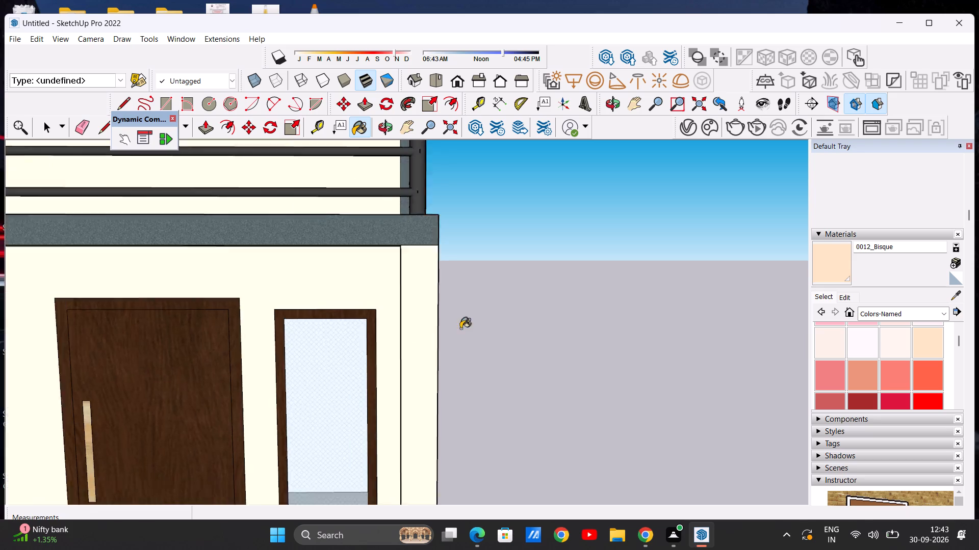
scroll(460, 328, "down", 15)
middle_click_drag(421, 330, 250, 336)
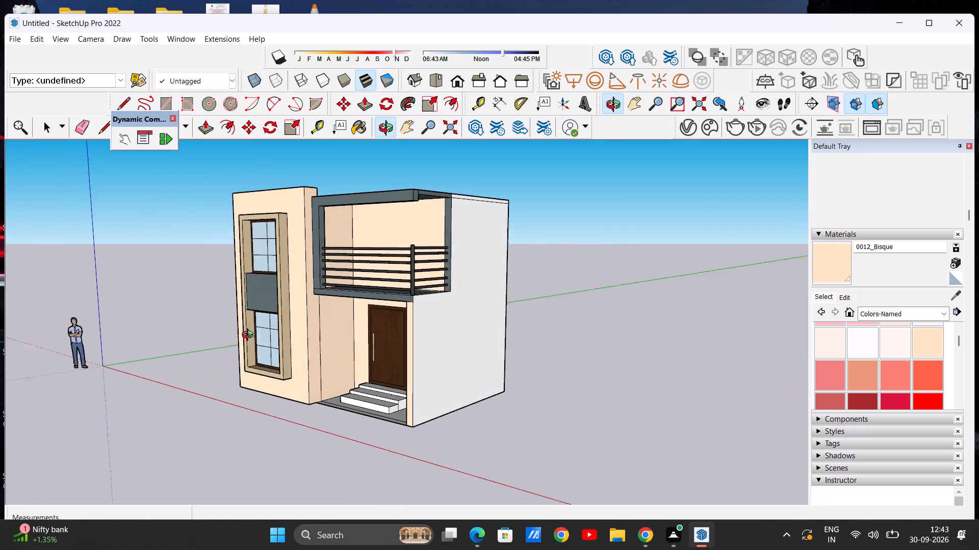
middle_click_drag(250, 336, 391, 334)
scroll(407, 337, "down", 1)
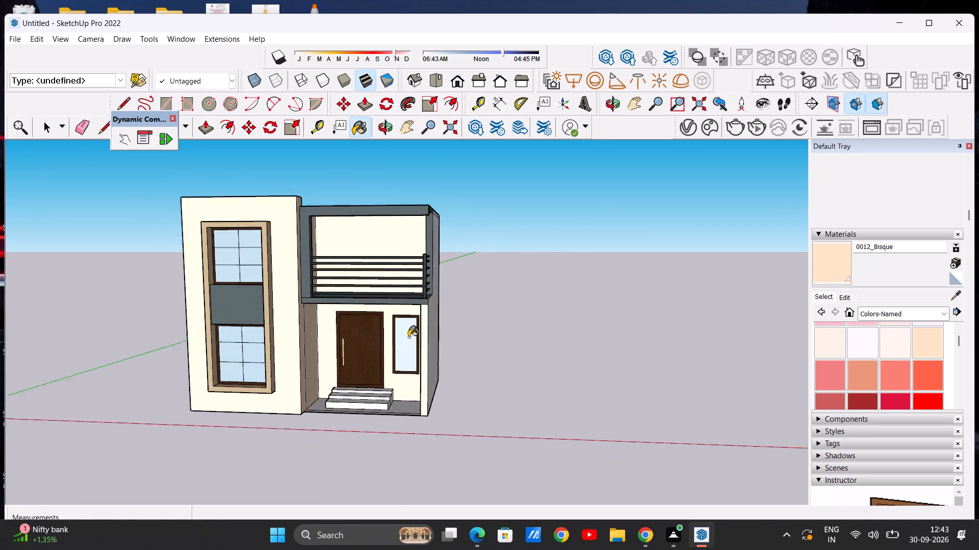
scroll(408, 337, "down", 11)
scroll(302, 348, "up", 6)
scroll(384, 351, "up", 6)
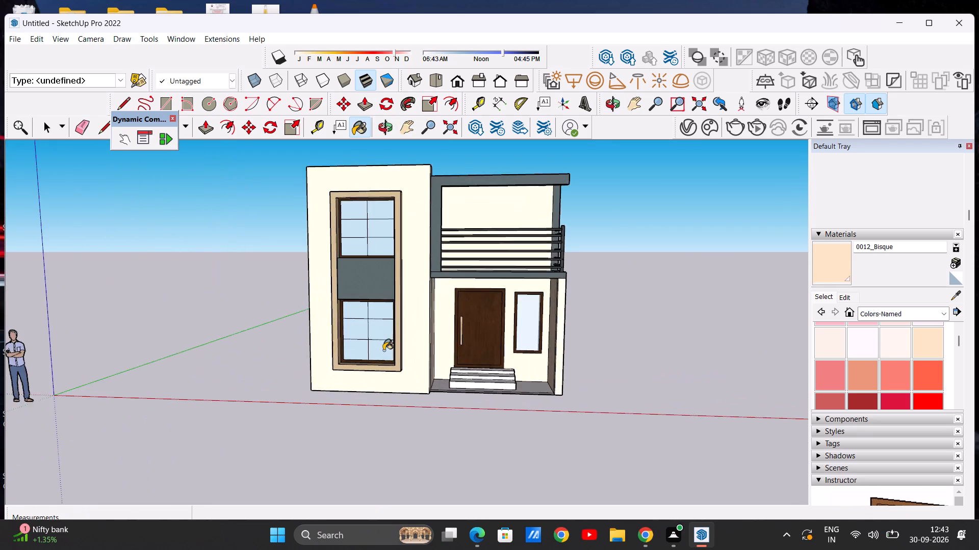
scroll(383, 350, "down", 8)
scroll(366, 367, "up", 1)
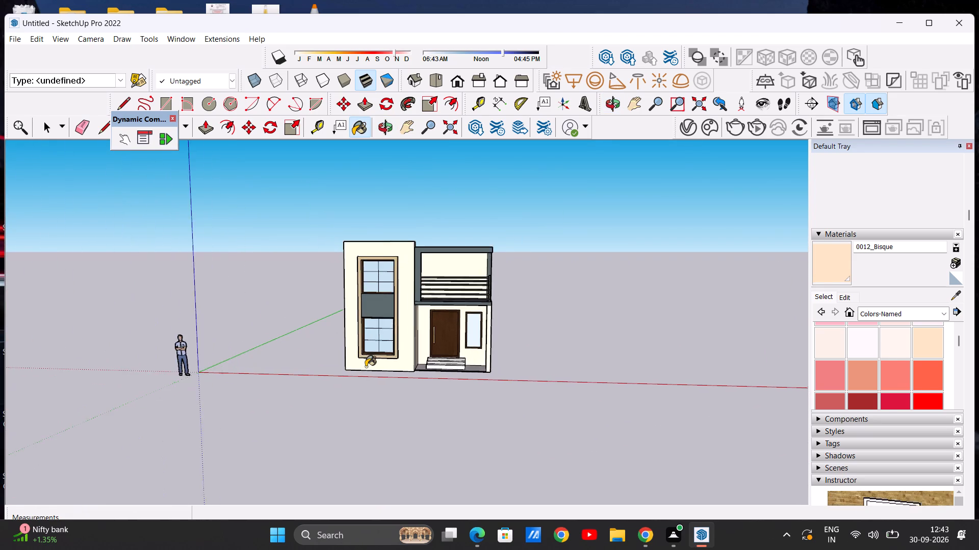
scroll(366, 367, "up", 4)
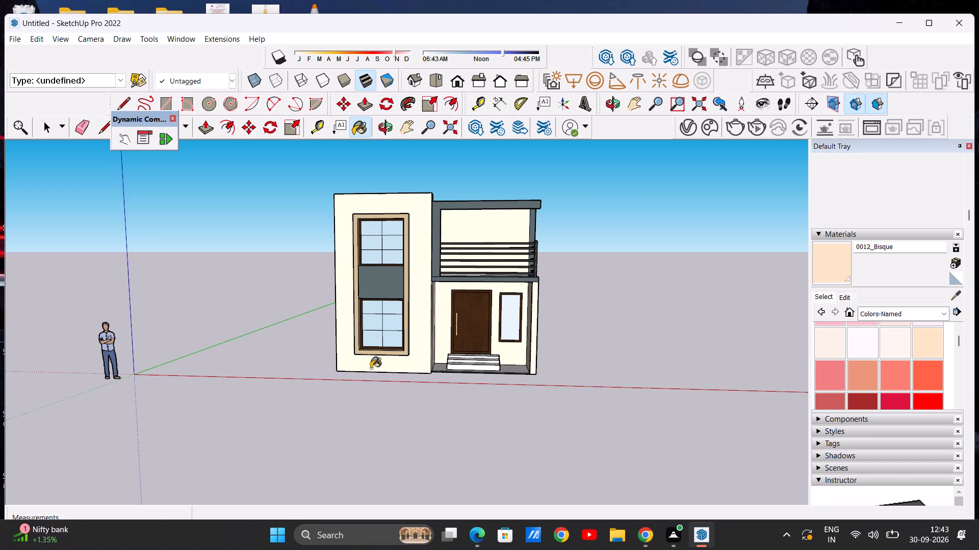
scroll(371, 368, "up", 6)
scroll(371, 368, "down", 6)
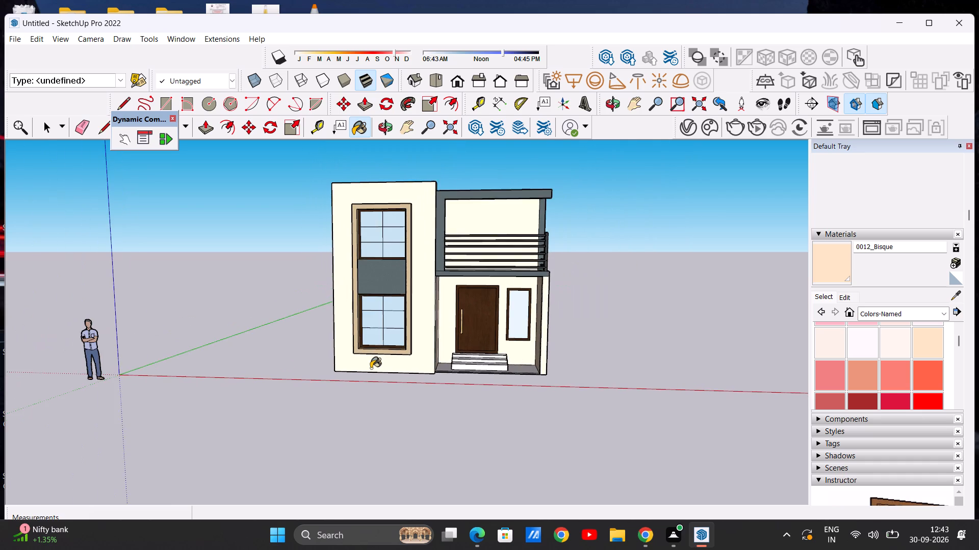
scroll(371, 368, "down", 3)
middle_click_drag(439, 358, 489, 349)
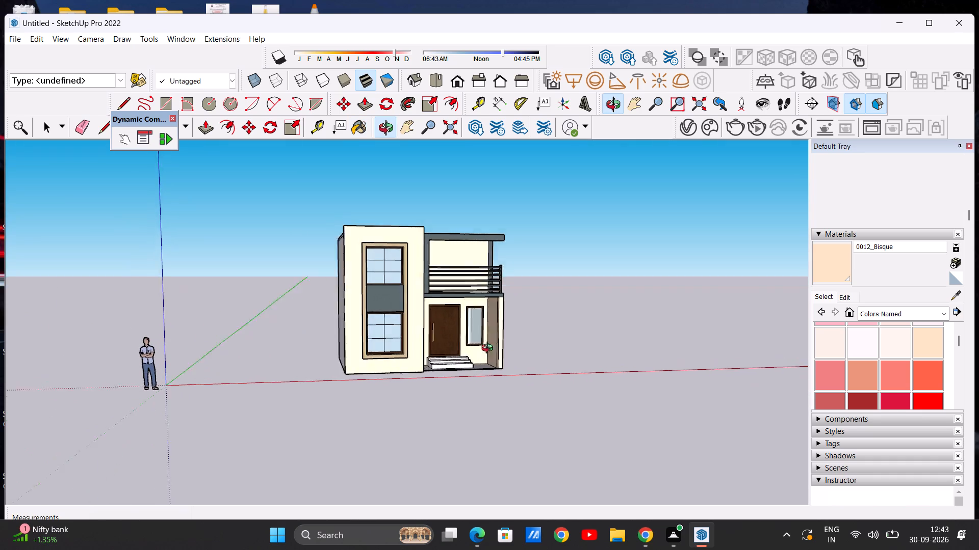
middle_click_drag(489, 349, 441, 340)
scroll(479, 341, "up", 3)
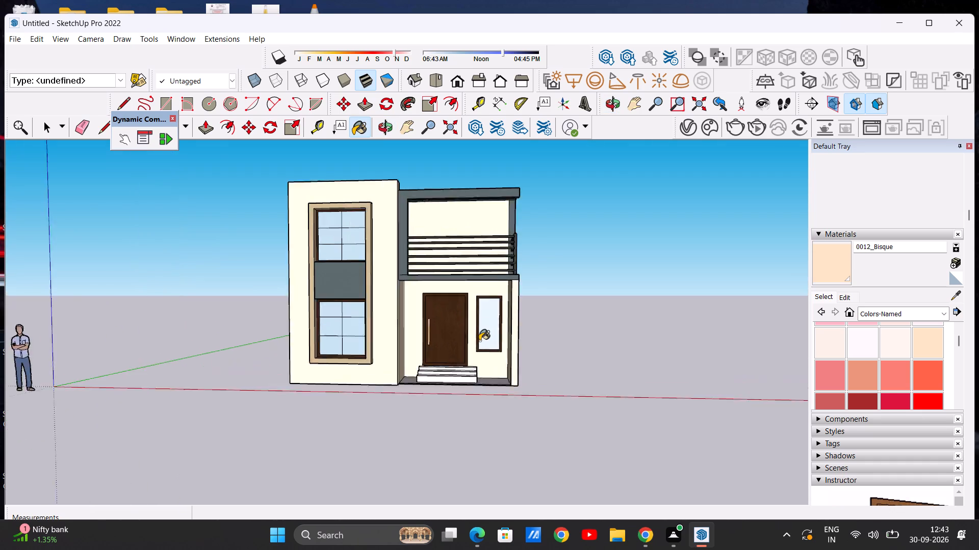
Apply Terrazzo Light Blue from Synthetic Surfaces to the treads and front risers of the three entrance steps.
scroll(479, 341, "up", 3)
scroll(472, 370, "down", 3)
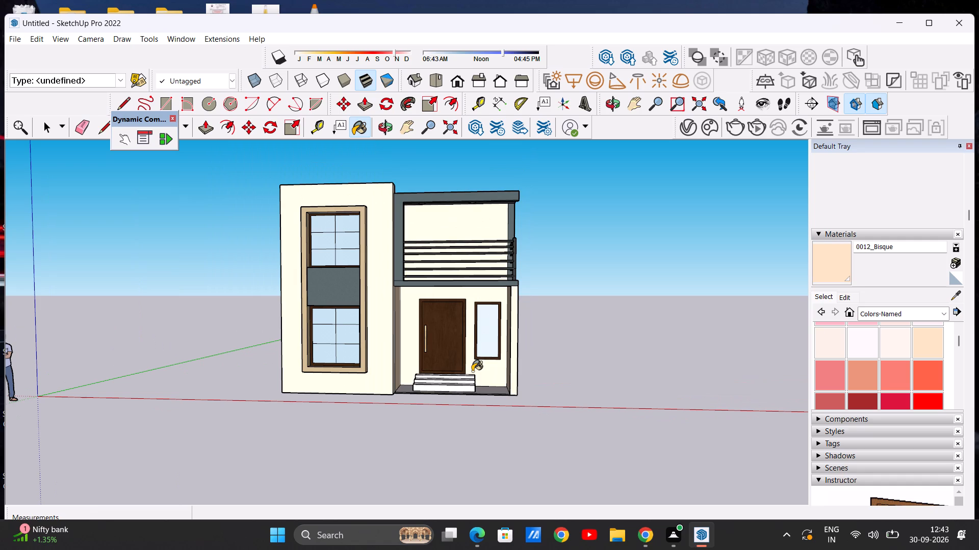
key("space")
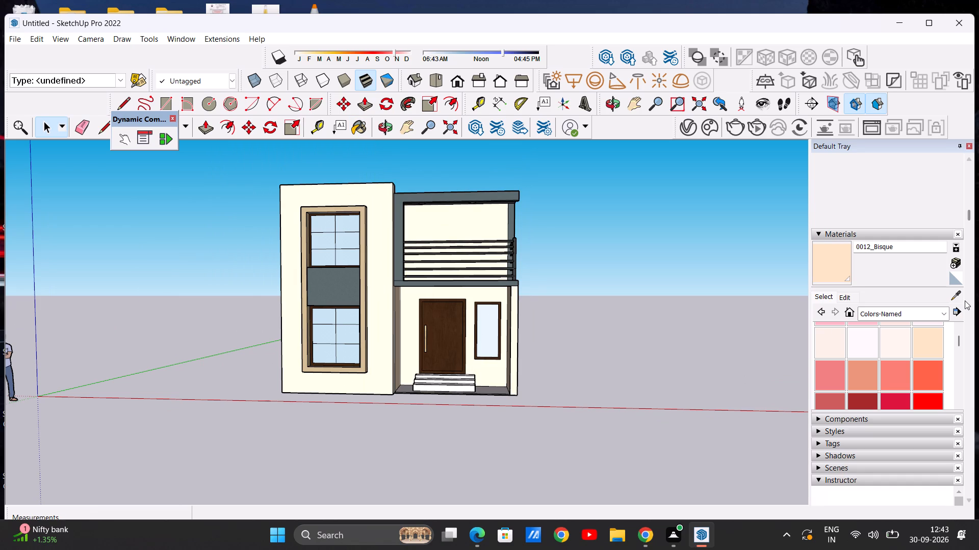
left_click(940, 315)
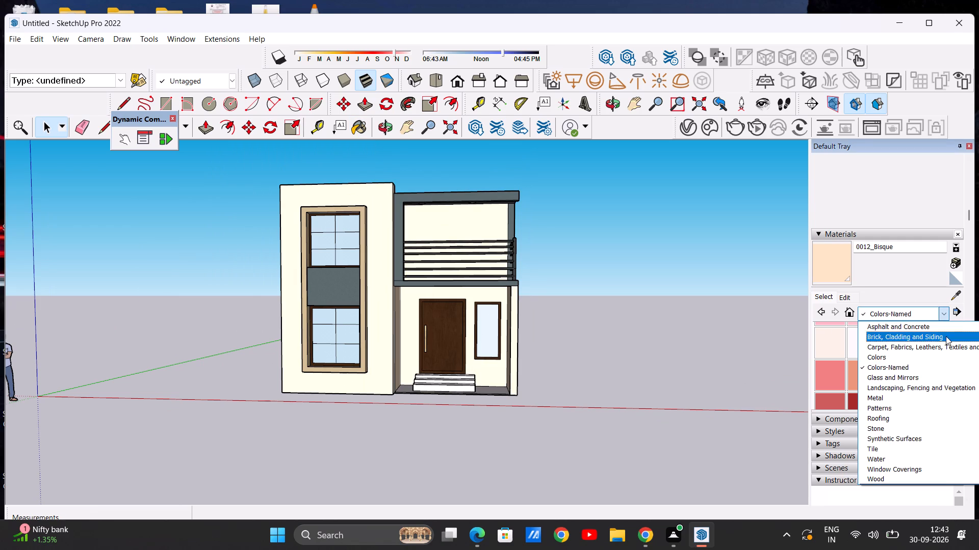
left_click(940, 436)
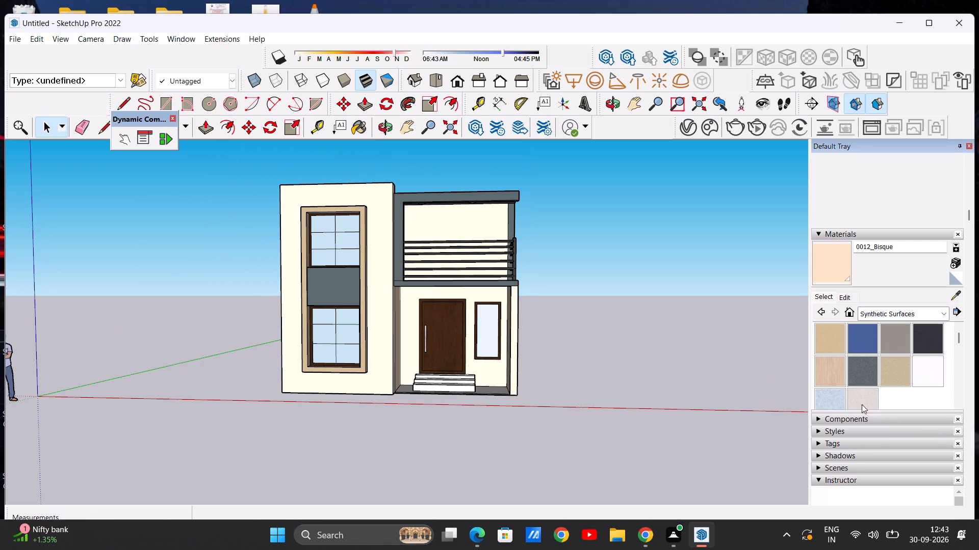
left_click(831, 398)
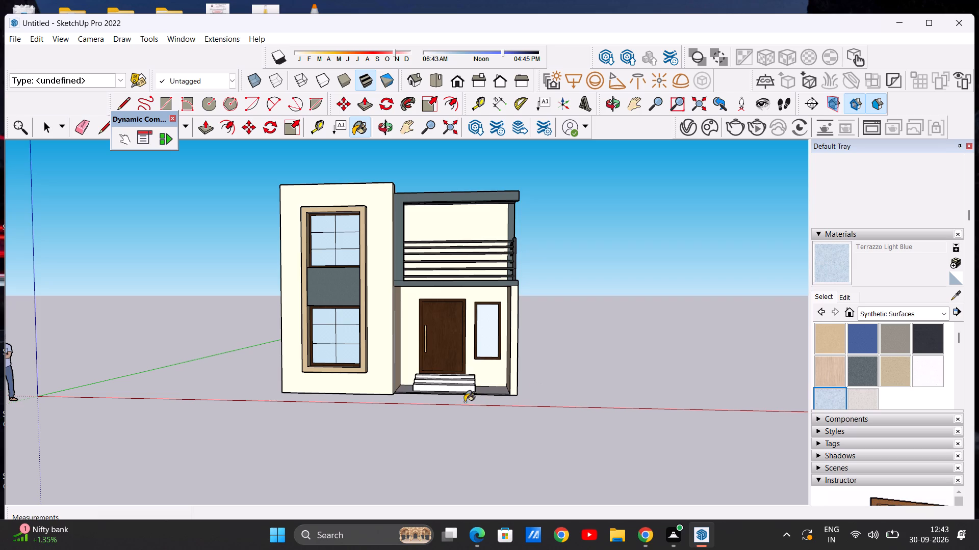
scroll(456, 388, "up", 14)
middle_click_drag(464, 374, 450, 446)
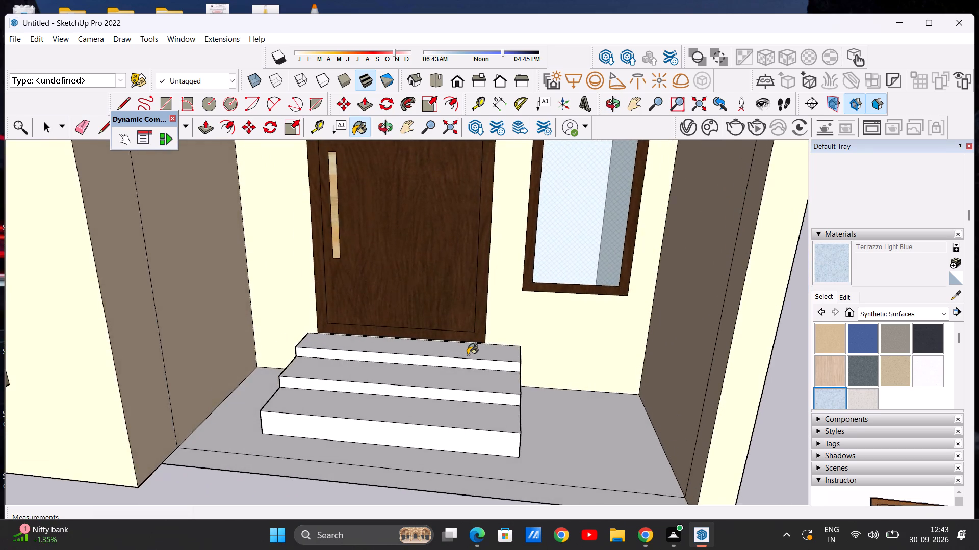
scroll(468, 355, "up", 7)
left_click(468, 355)
left_click(467, 372)
left_click(470, 394)
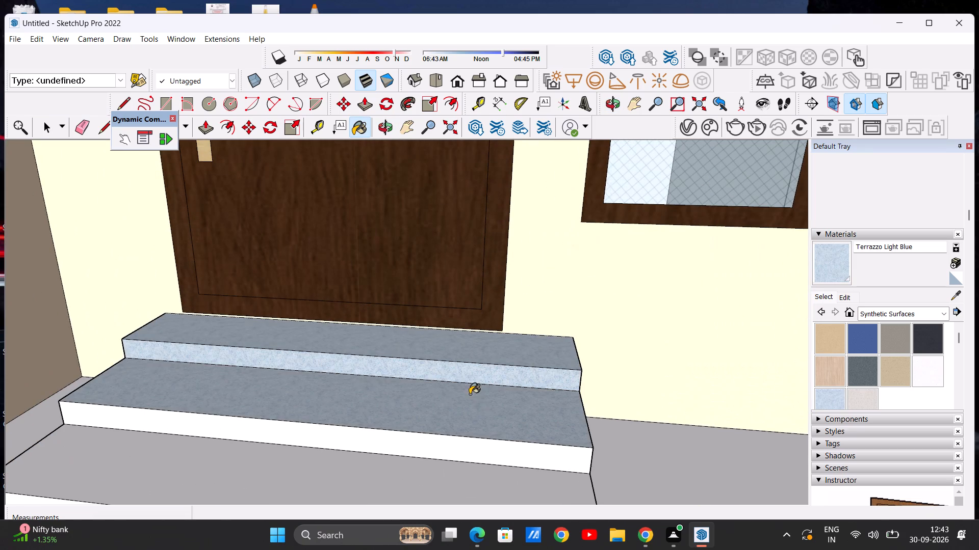
left_click(473, 449)
scroll(461, 364, "down", 8)
scroll(464, 428, "up", 9)
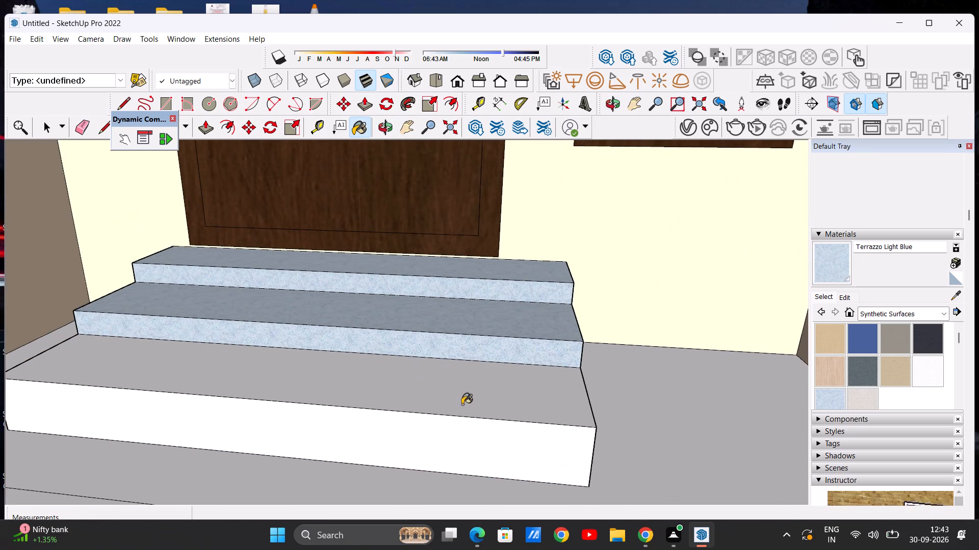
left_click(462, 404)
left_click(460, 447)
Apply Terrazzo Light Blue to the three side faces of the entrance steps on the narrow window's side.
scroll(491, 389, "down", 13)
middle_click_drag(606, 392, 483, 392)
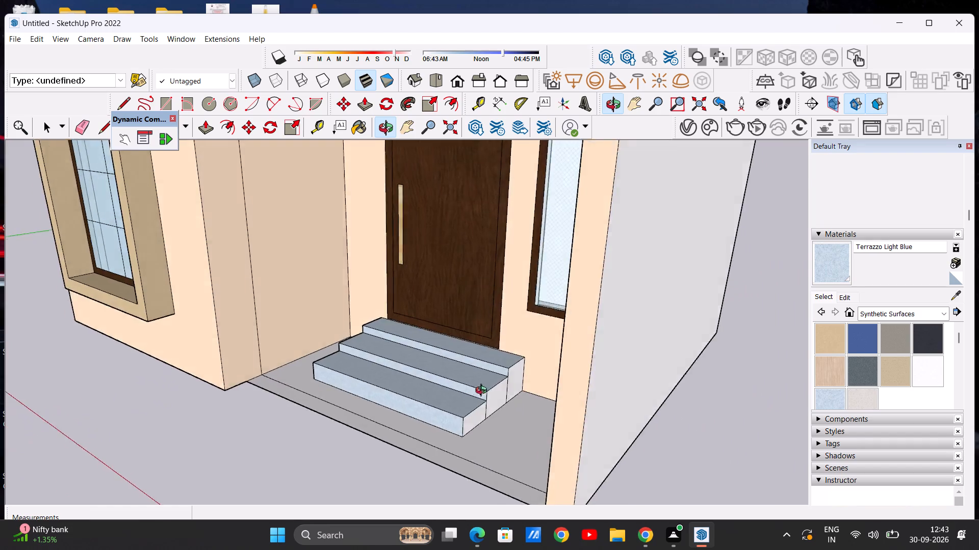
middle_click_drag(483, 392, 438, 383)
middle_click_drag(438, 383, 505, 383)
scroll(542, 381, "up", 7)
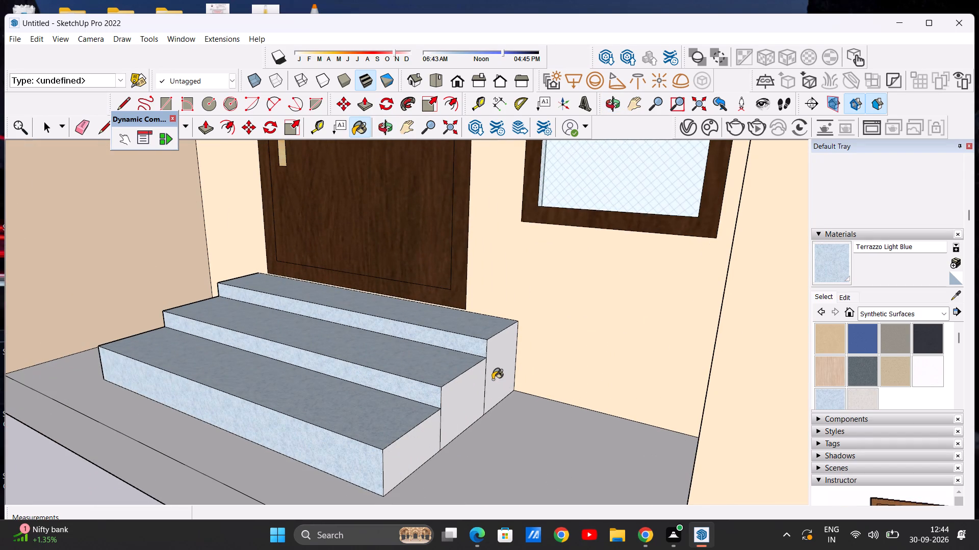
left_click(493, 379)
left_click(446, 415)
left_click(407, 460)
Apply Terrazzo Light Blue to the three side faces of the entrance steps facing the projecting window block.
scroll(570, 418, "down", 12)
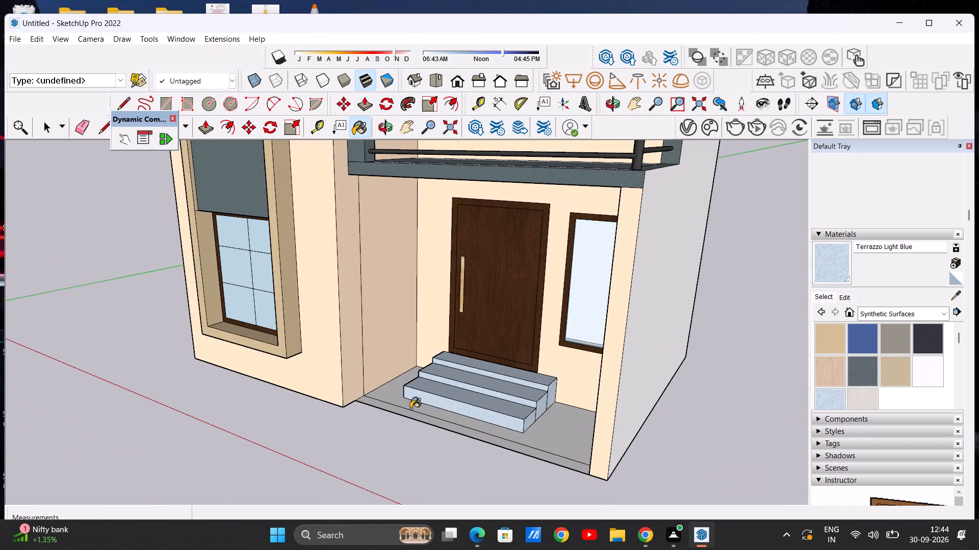
middle_click_drag(406, 408, 643, 390)
scroll(389, 392, "up", 14)
scroll(365, 382, "down", 1)
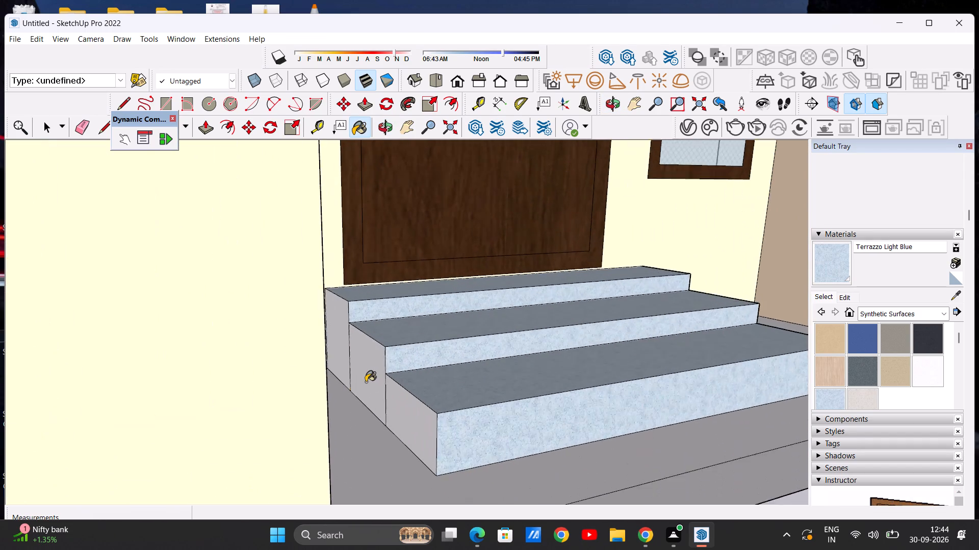
scroll(366, 382, "up", 2)
left_click(330, 326)
left_click(357, 355)
left_click(405, 423)
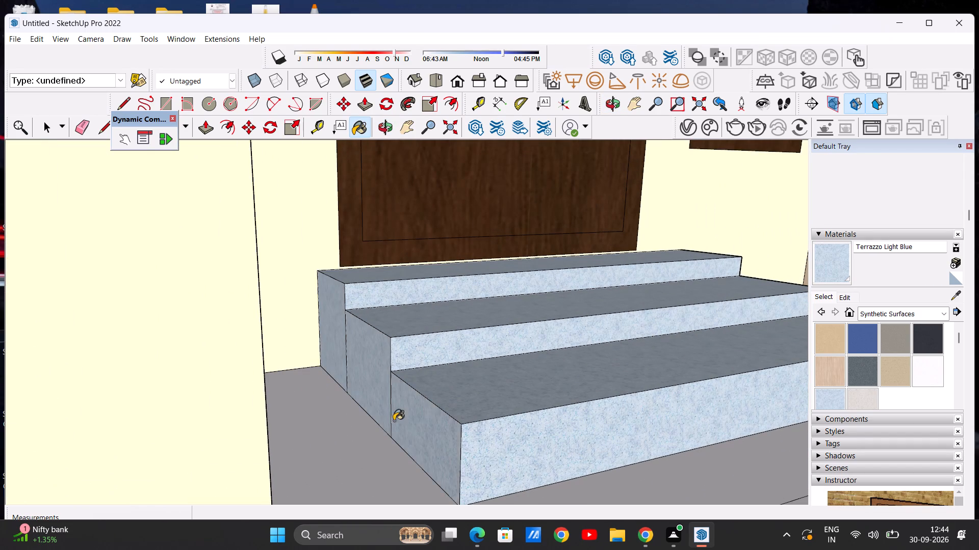
Examine the front facade with the coloured entrance steps from several distances and angles.
scroll(382, 424, "down", 18)
middle_click_drag(525, 403, 433, 359)
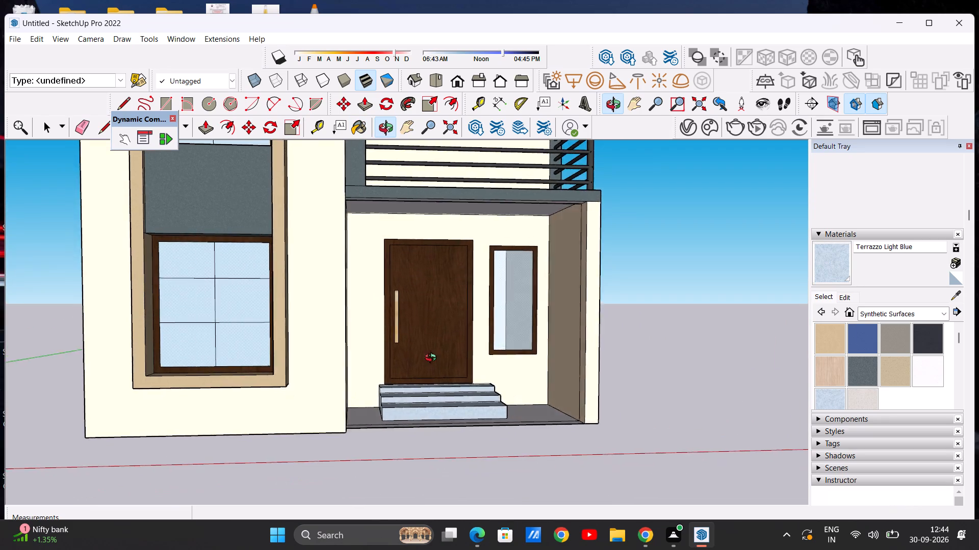
middle_click_drag(433, 359, 411, 361)
scroll(409, 380, "down", 13)
middle_click_drag(419, 429, 404, 393)
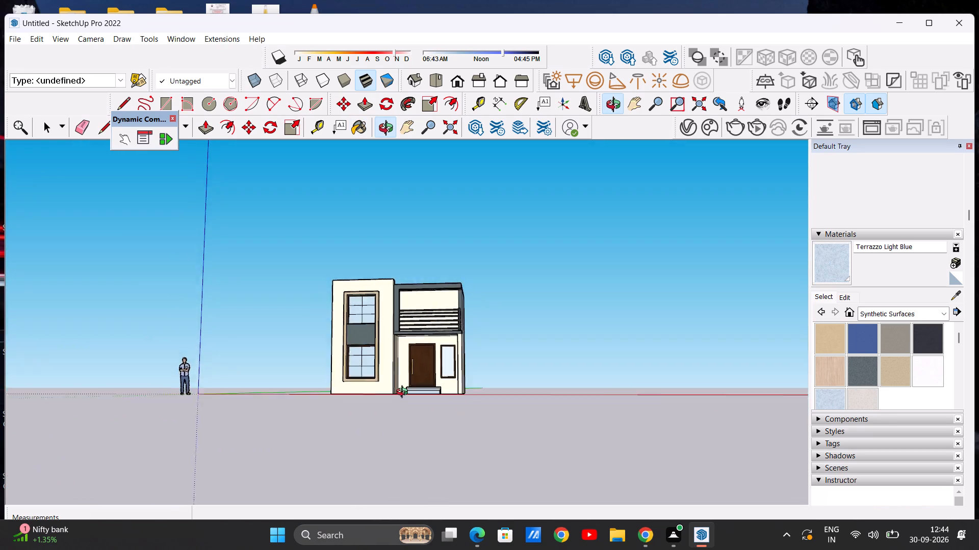
middle_click_drag(404, 393, 391, 433)
scroll(407, 375, "up", 9)
scroll(445, 393, "down", 4)
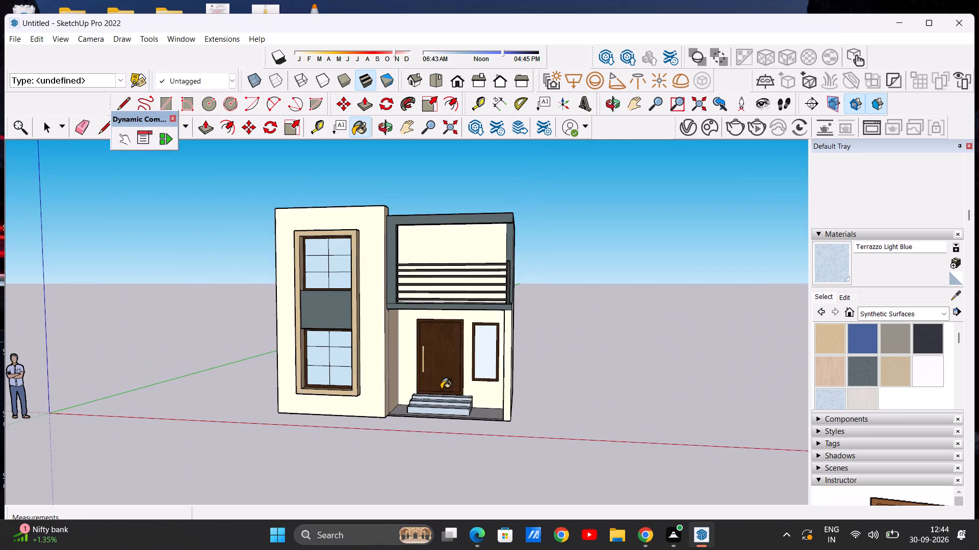
middle_click_drag(441, 389, 436, 377)
scroll(420, 367, "up", 4)
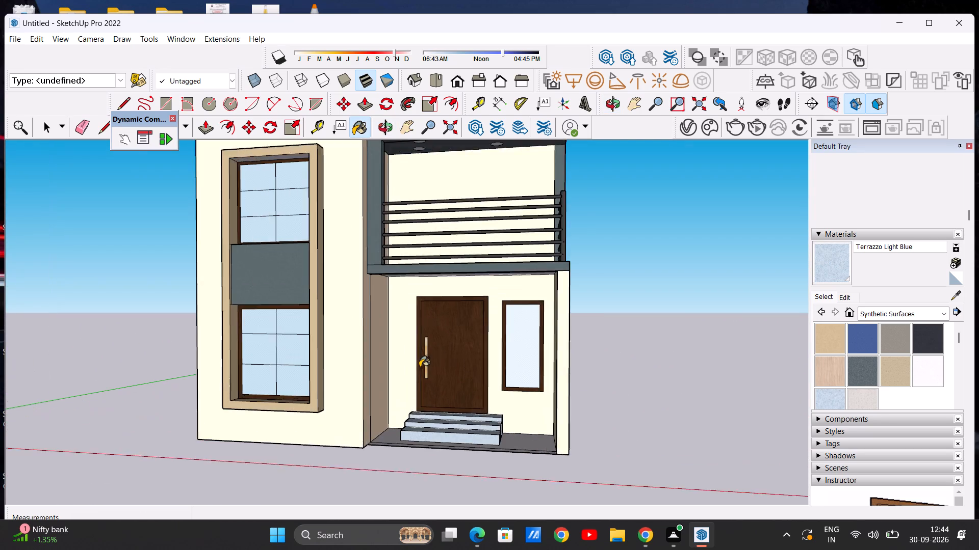
scroll(420, 367, "up", 1)
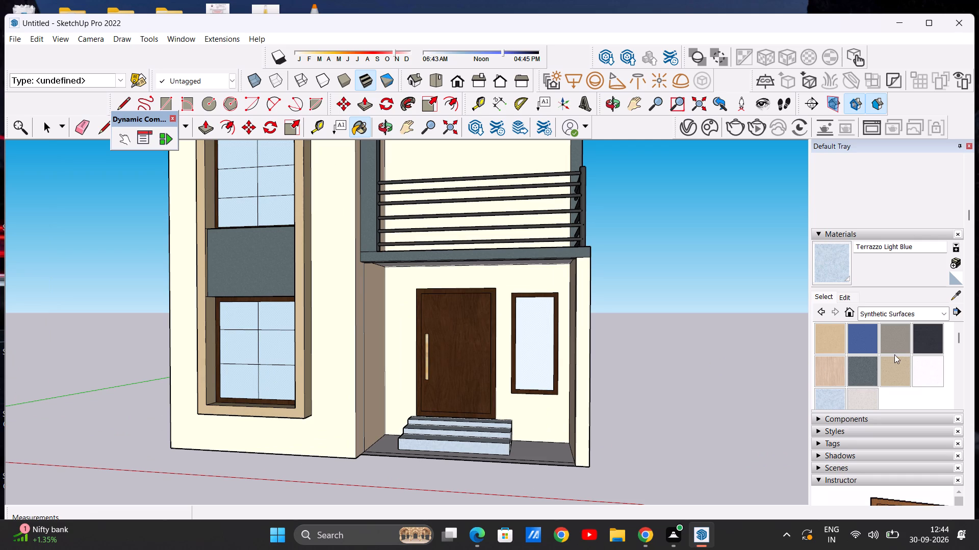
Apply Formica Graystone to the white outer side wall beside the porch and the roof slab edge above it.
left_click(890, 334)
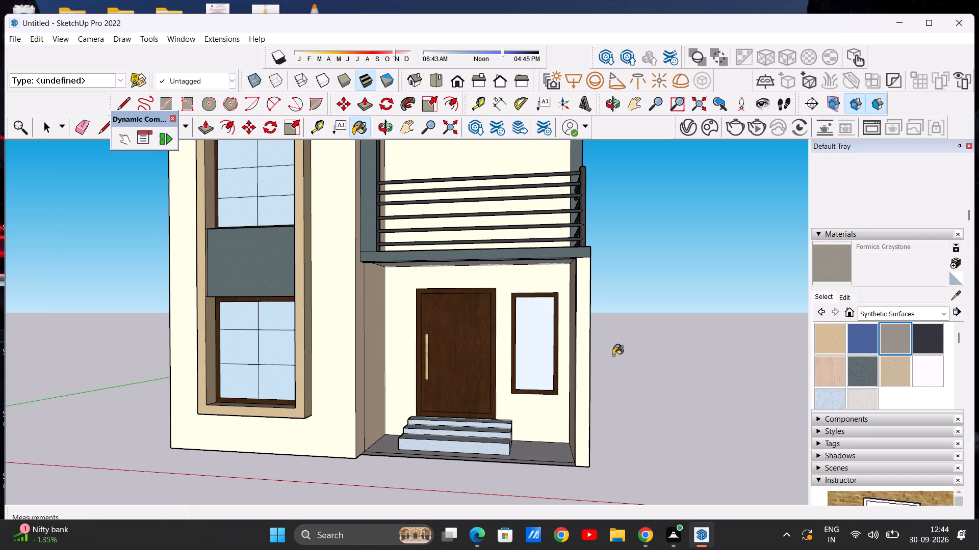
scroll(623, 345, "down", 7)
middle_click_drag(643, 389, 472, 393)
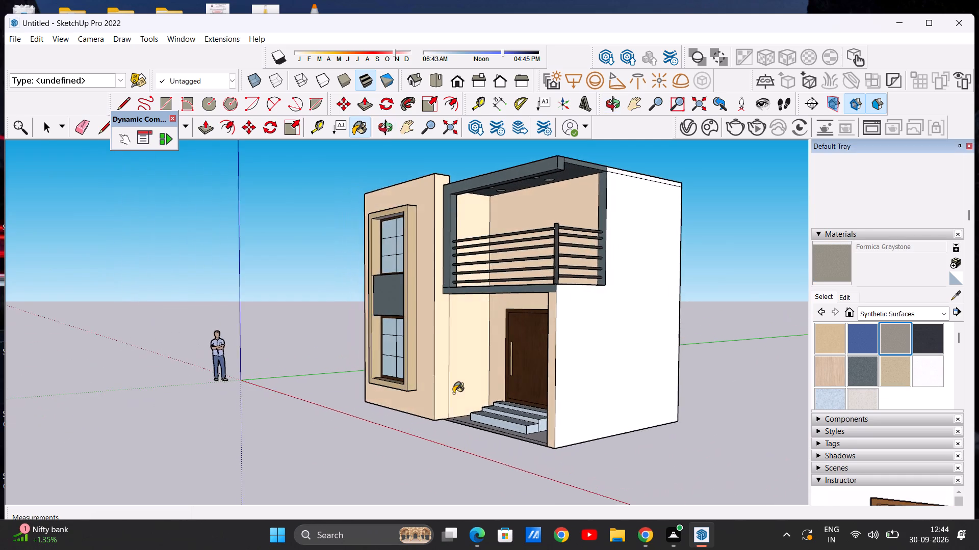
scroll(685, 372, "up", 7)
left_click(645, 372)
scroll(573, 381, "down", 14)
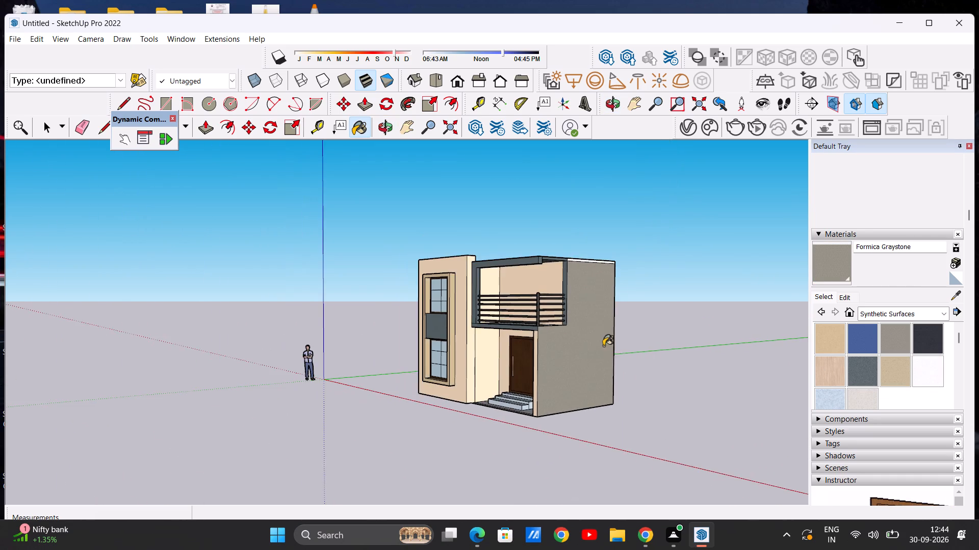
scroll(595, 311, "up", 10)
scroll(590, 270, "down", 6)
scroll(582, 206, "up", 7)
left_click(569, 222)
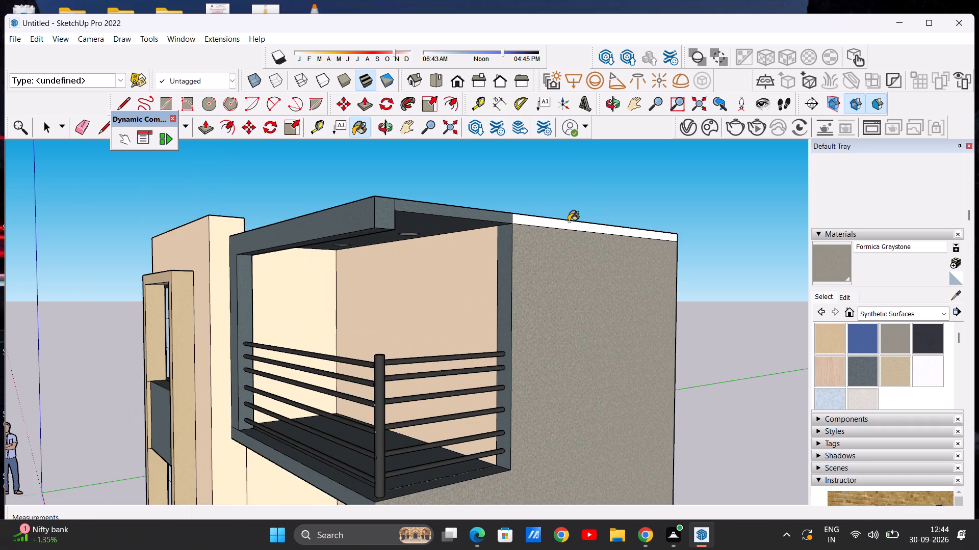
Apply Formica Graystone to the rear wall of the house and the roof slab edge above it.
scroll(553, 262, "down", 11)
middle_click_drag(684, 285, 317, 288)
left_click(490, 273)
scroll(439, 213, "up", 7)
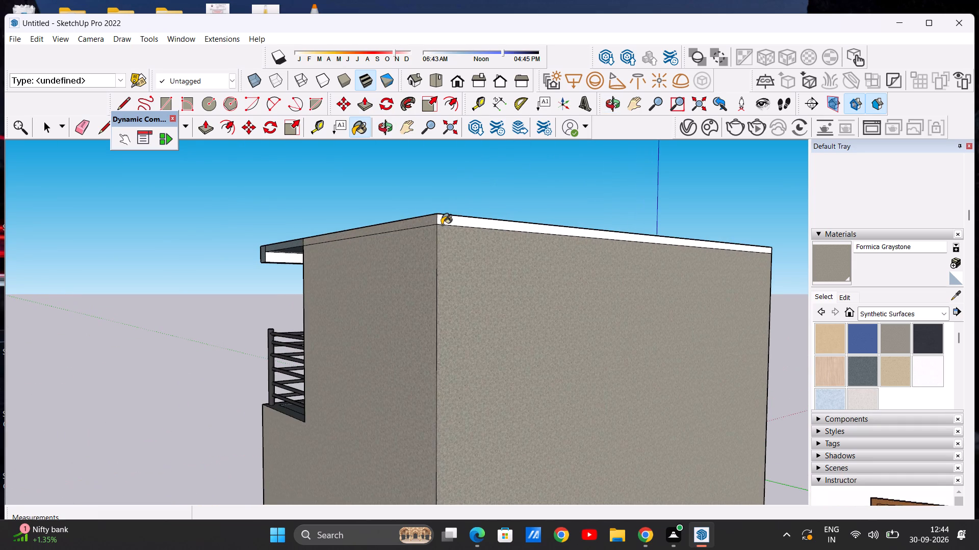
left_click(438, 221)
Apply Formica Graystone to the side wall behind the tall window block and the roof slab edge above it.
scroll(447, 234, "down", 12)
middle_click_drag(612, 264, 575, 269)
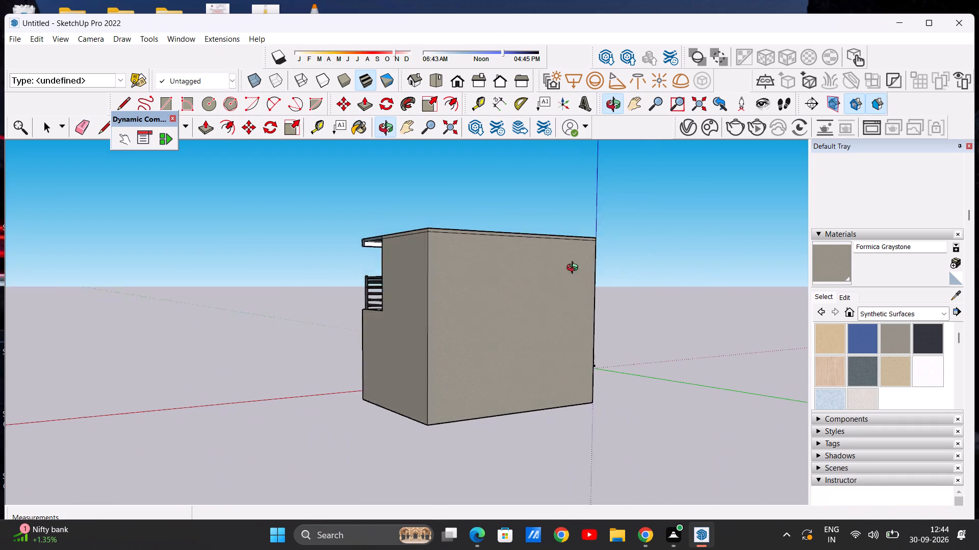
middle_click_drag(575, 269, 276, 273)
scroll(512, 272, "up", 6)
left_click(435, 273)
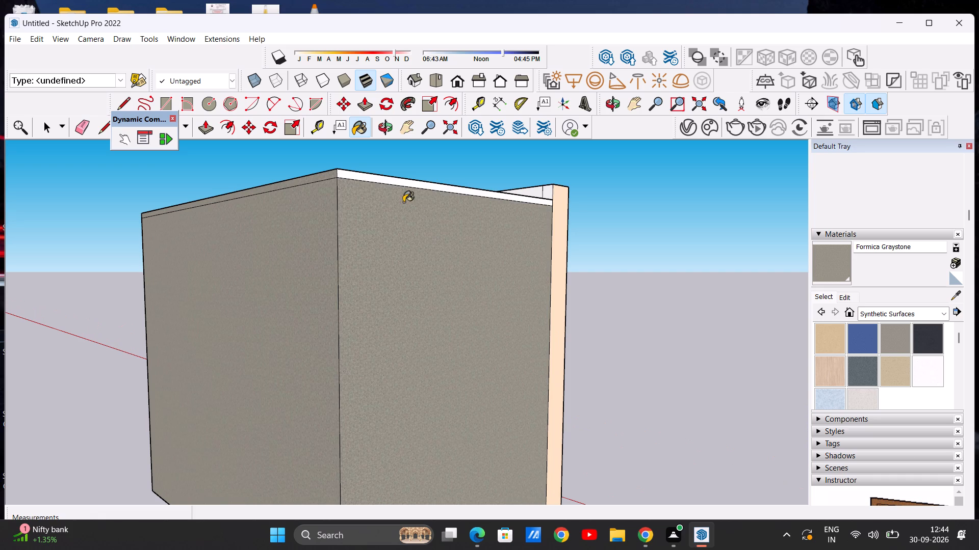
left_click(362, 179)
Apply Formica Laminate Light to the white back and end faces of the window block rising above the roof.
scroll(431, 265, "down", 6)
middle_click_drag(423, 267, 462, 338)
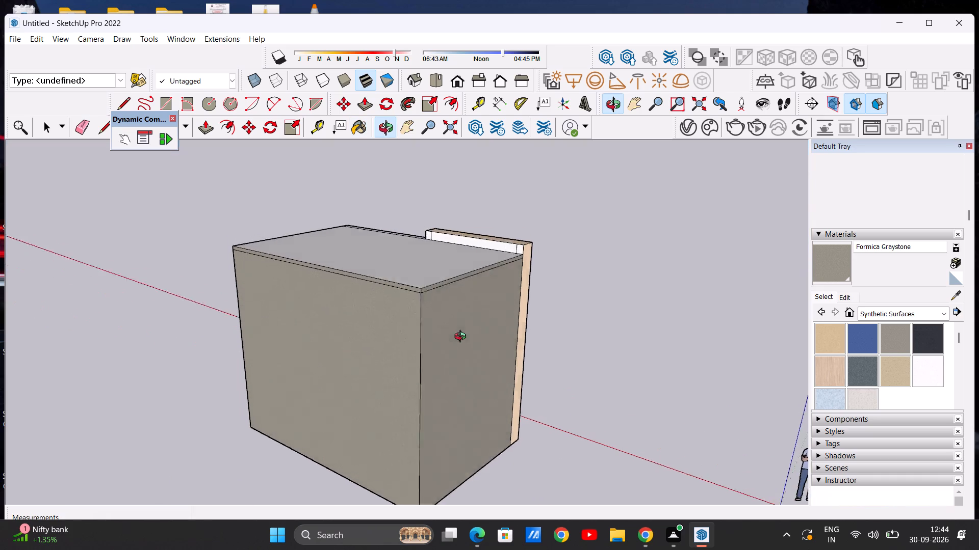
middle_click_drag(462, 338, 472, 356)
scroll(556, 352, "up", 5)
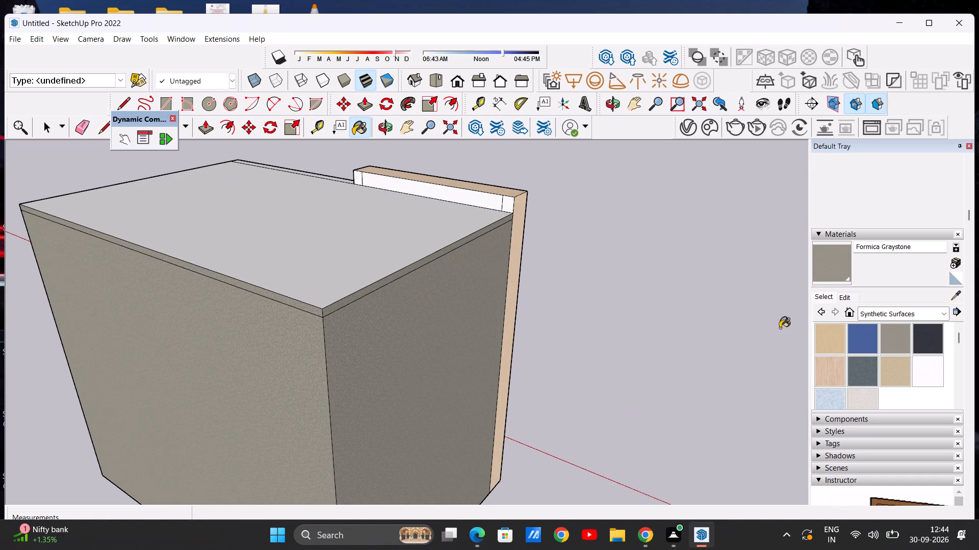
left_click(832, 369)
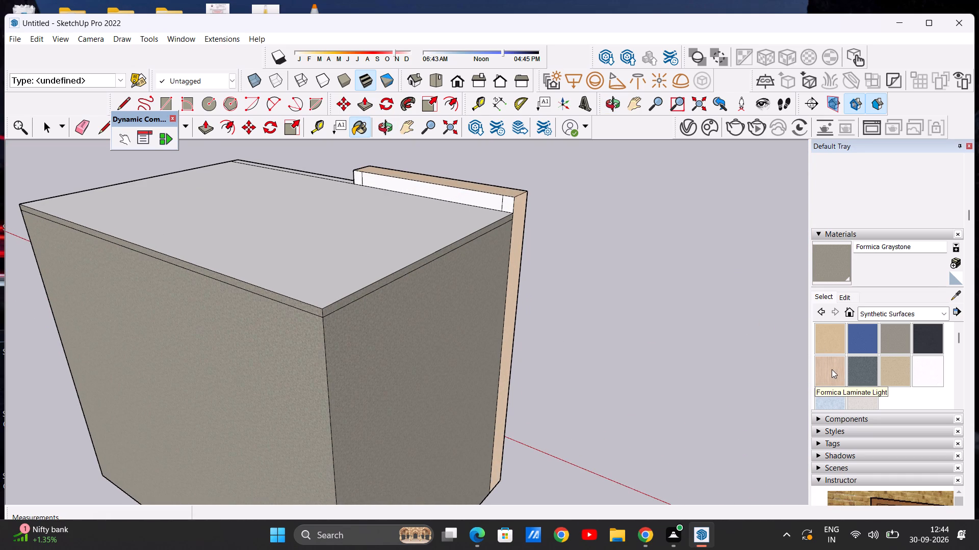
scroll(496, 223, "up", 7)
left_click(512, 187)
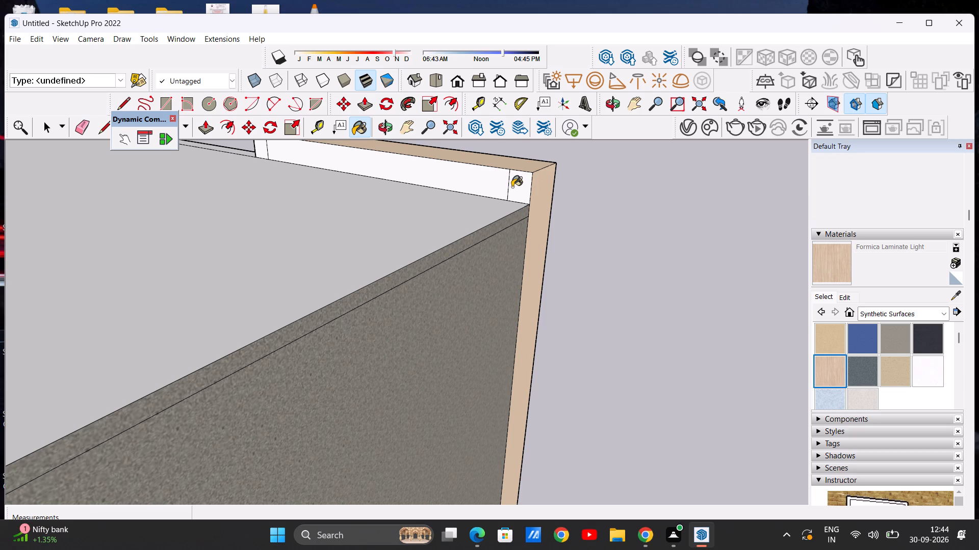
left_click(469, 184)
scroll(482, 228, "down", 7)
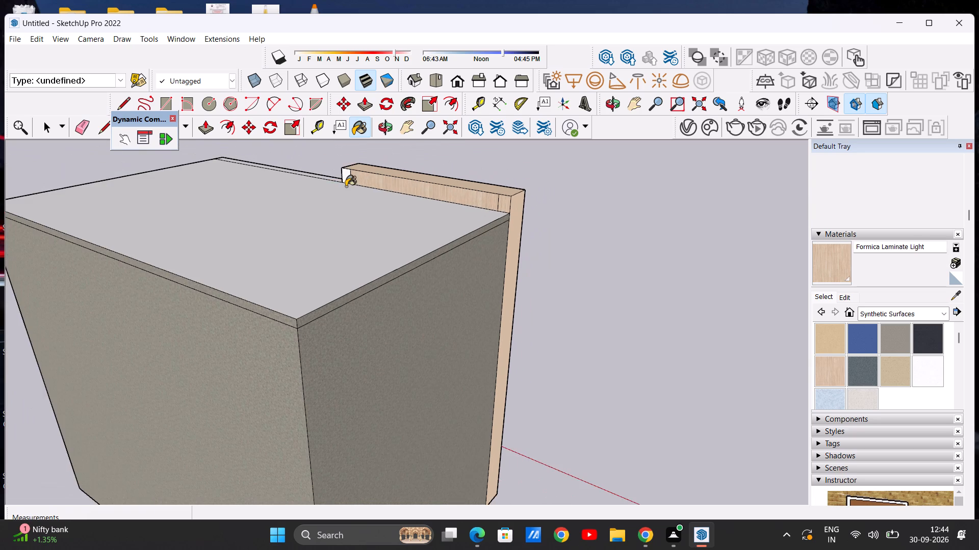
scroll(345, 178, "up", 7)
left_click(345, 178)
scroll(355, 200, "down", 9)
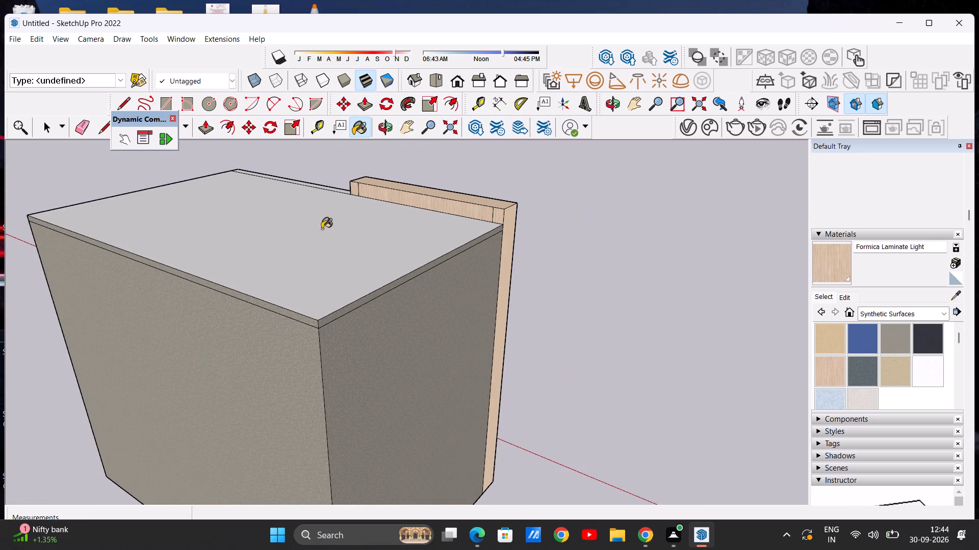
Apply Formica Laminate Light to the roof's top surface and the narrow white strip along its front edge.
middle_click_drag(320, 260, 315, 305)
left_click(318, 299)
scroll(331, 293, "down", 3)
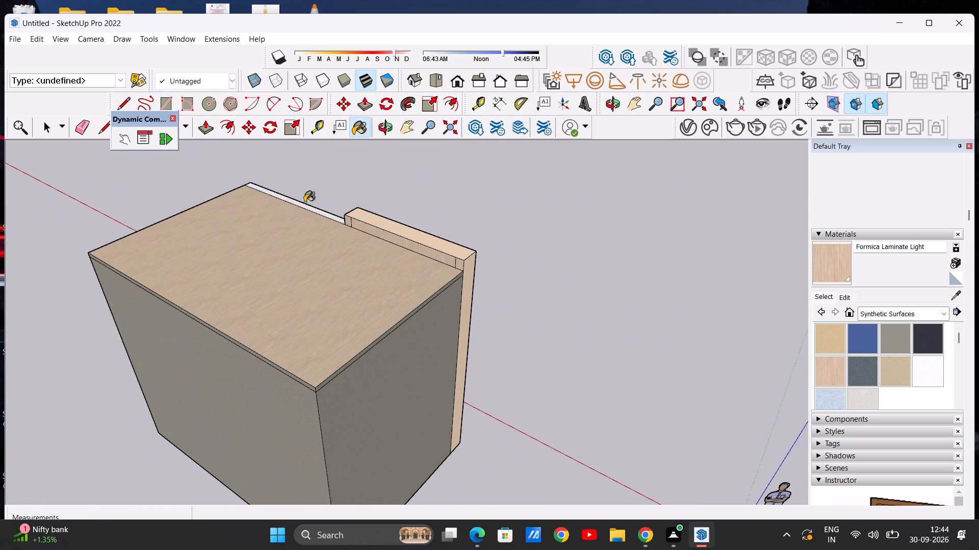
scroll(305, 188, "up", 13)
left_click(318, 234)
scroll(320, 256, "down", 3)
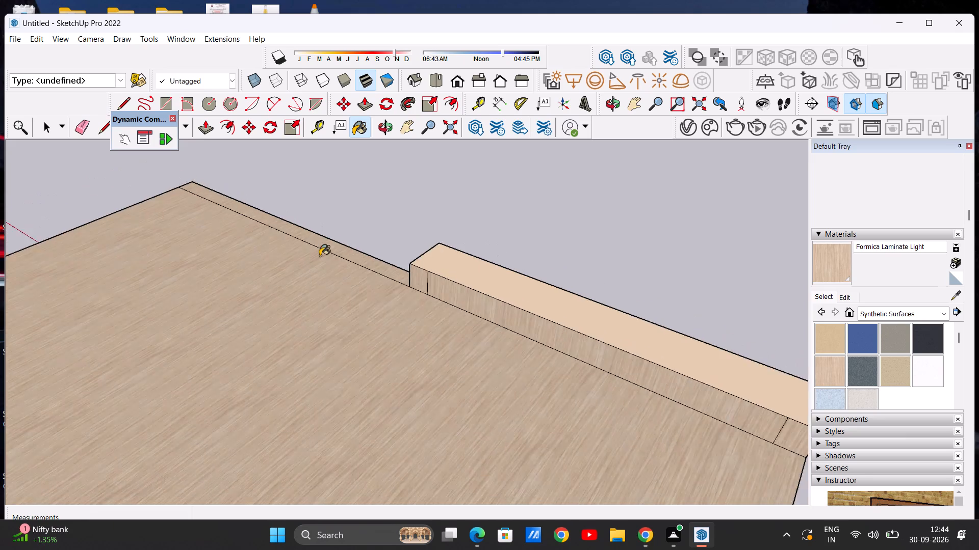
scroll(320, 256, "down", 20)
scroll(320, 256, "down", 3)
middle_click_drag(467, 259, 185, 228)
middle_click_drag(436, 255, 129, 173)
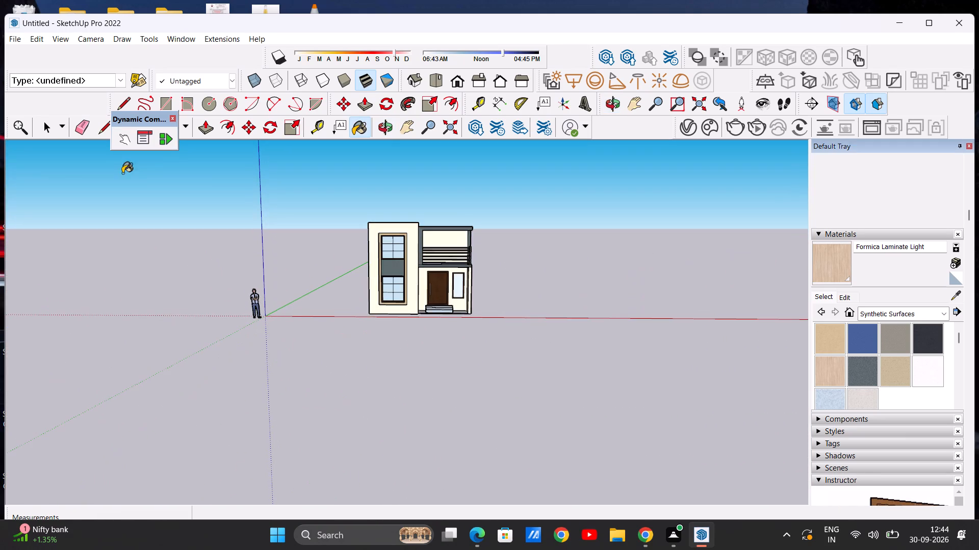
scroll(397, 273, "up", 6)
key("space")
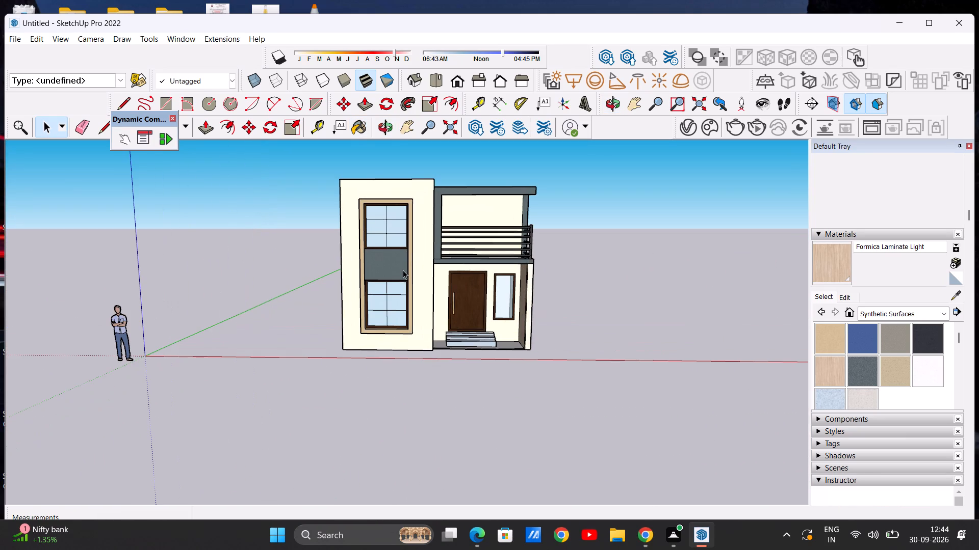
Apply Quartz Light Brown to the white upper inner face of the tall window block's frame.
scroll(389, 281, "down", 4)
scroll(562, 279, "up", 6)
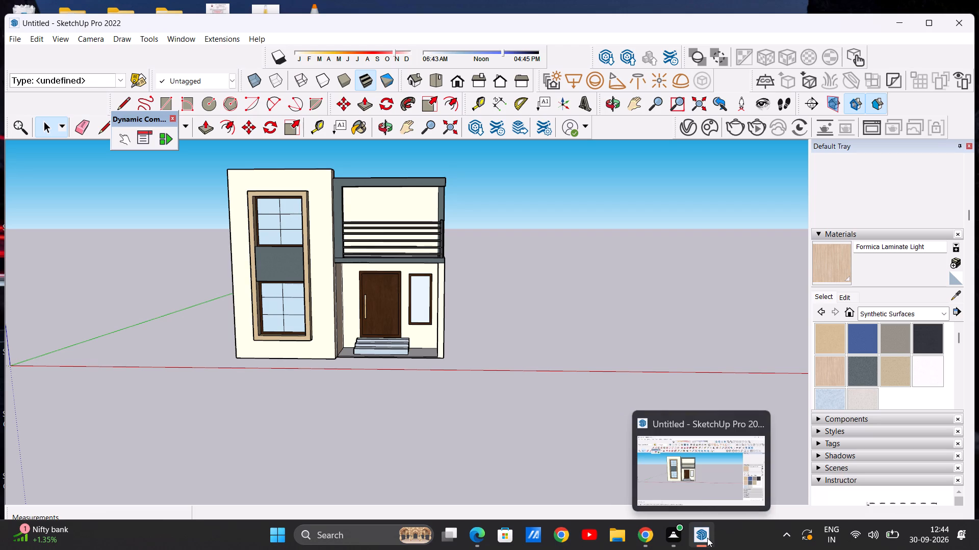
left_click(688, 483)
scroll(484, 308, "down", 5)
middle_click_drag(473, 291, 425, 236)
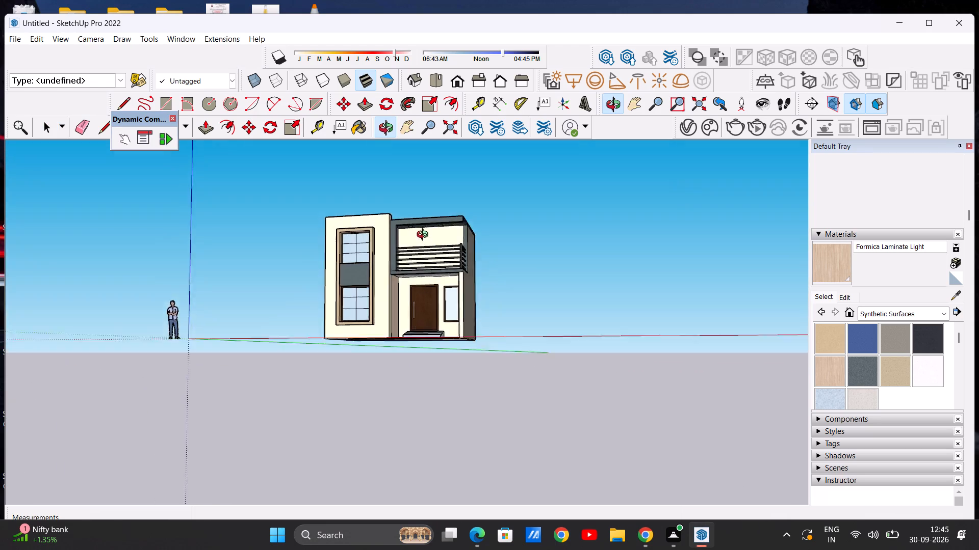
middle_click_drag(425, 236, 433, 153)
scroll(419, 252, "up", 8)
middle_click_drag(415, 251, 427, 227)
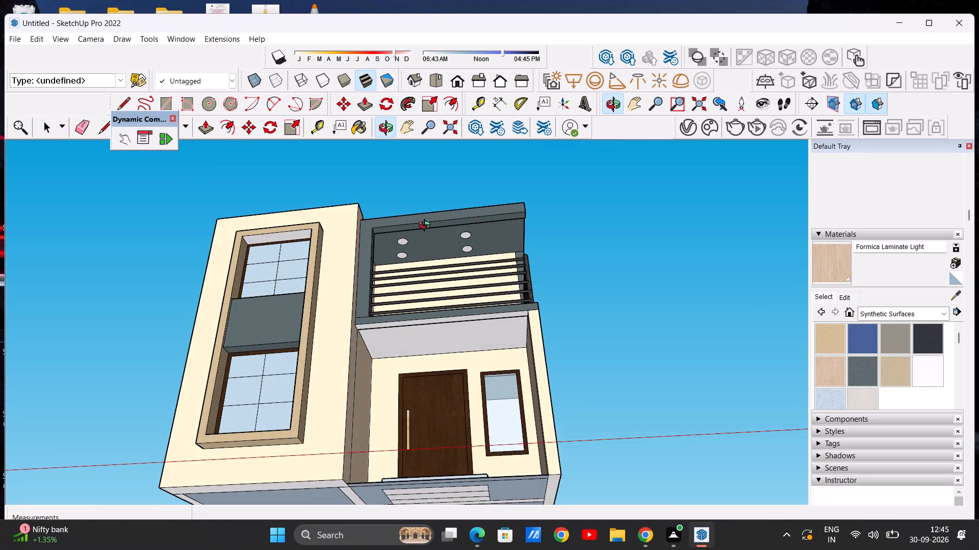
middle_click_drag(427, 227, 400, 205)
scroll(405, 245, "up", 1)
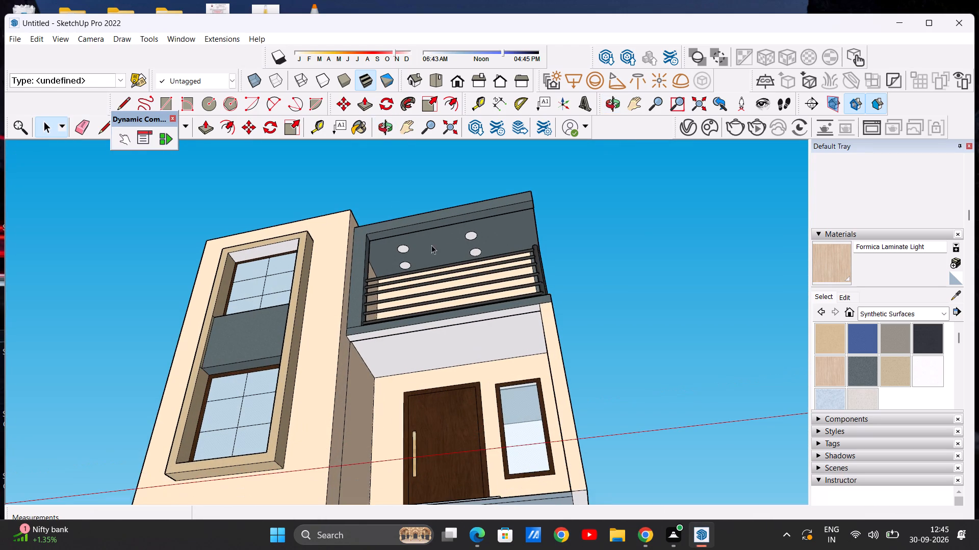
scroll(448, 245, "up", 3)
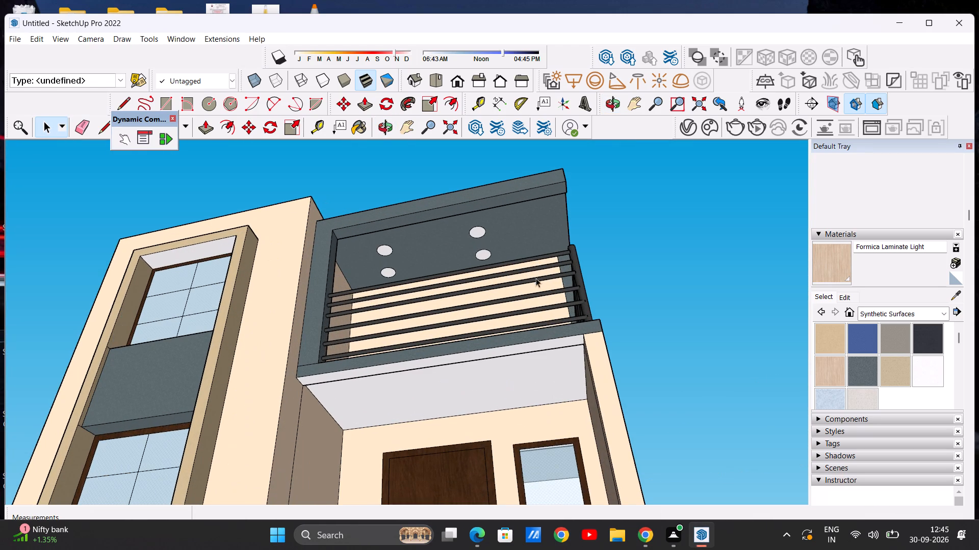
left_click(833, 332)
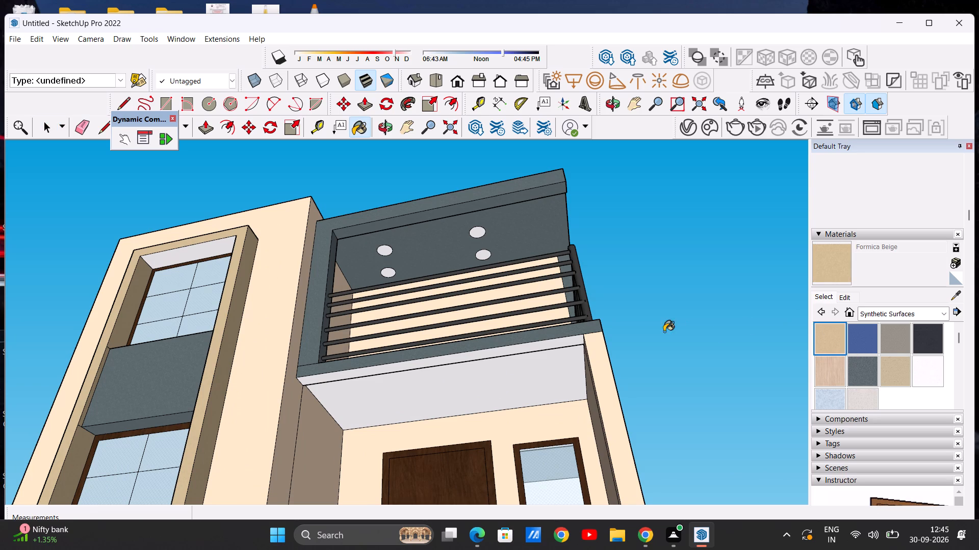
left_click(898, 372)
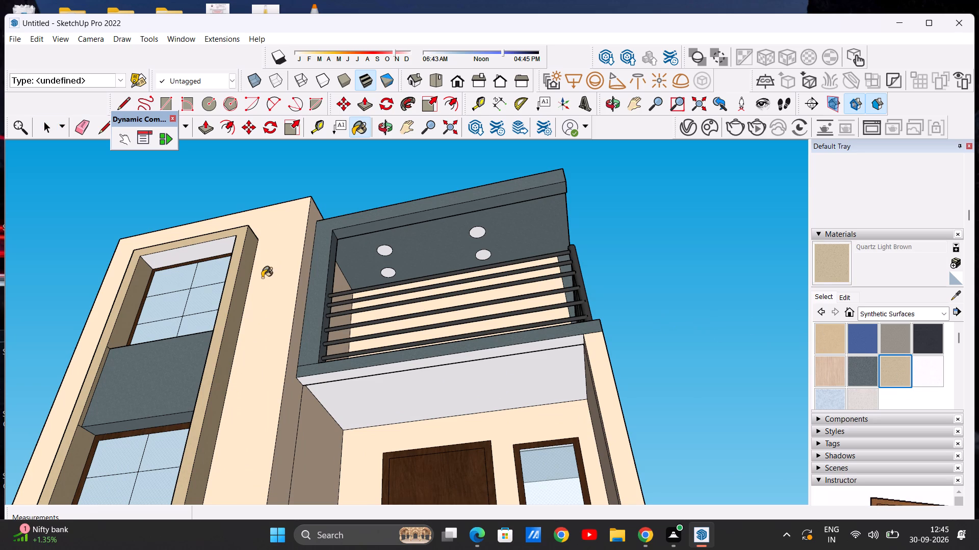
scroll(198, 246, "up", 7)
left_click(199, 249)
Group the circular light face and its edge on the balcony ceiling, nearest the front edge beside the tall window block.
scroll(243, 267, "down", 5)
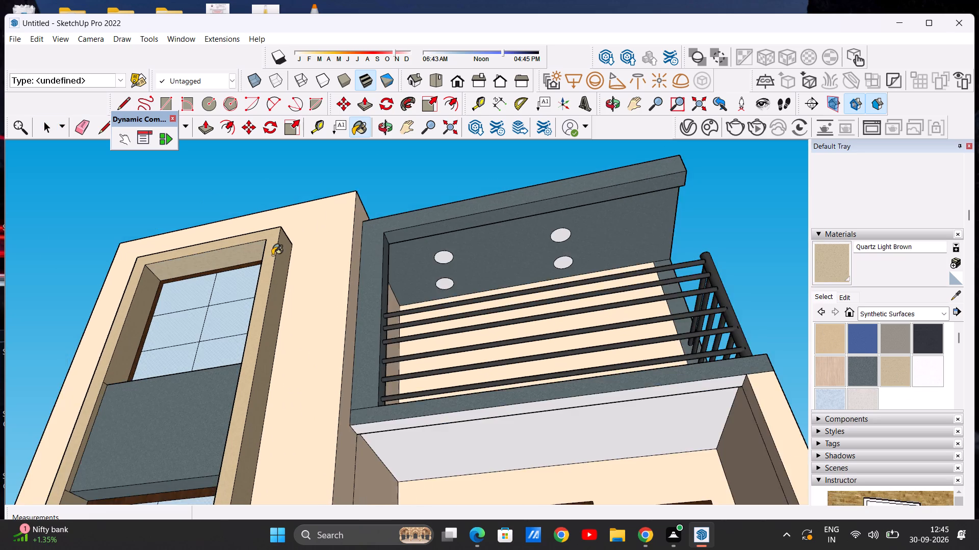
scroll(272, 255, "down", 15)
middle_click_drag(268, 348, 273, 433)
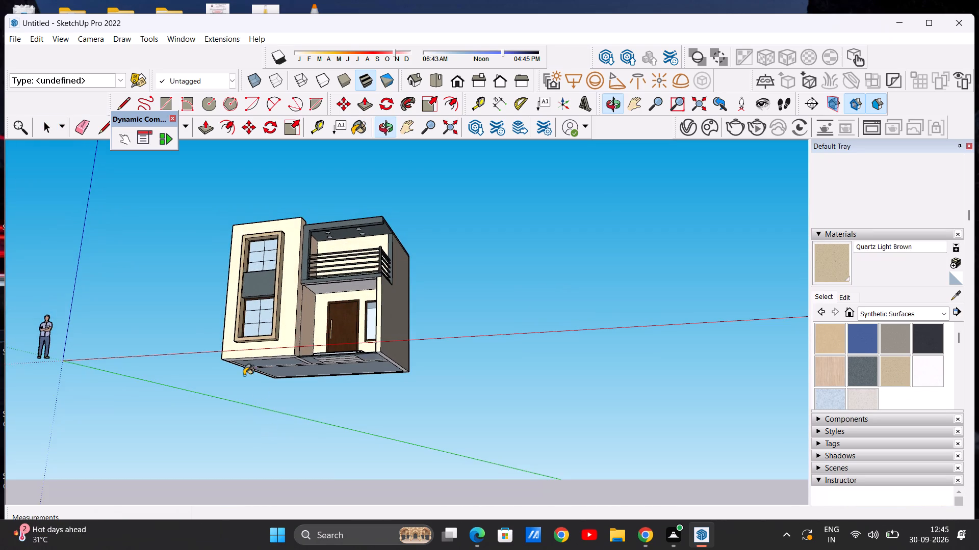
scroll(259, 325, "up", 3)
middle_click_drag(359, 233, 360, 209)
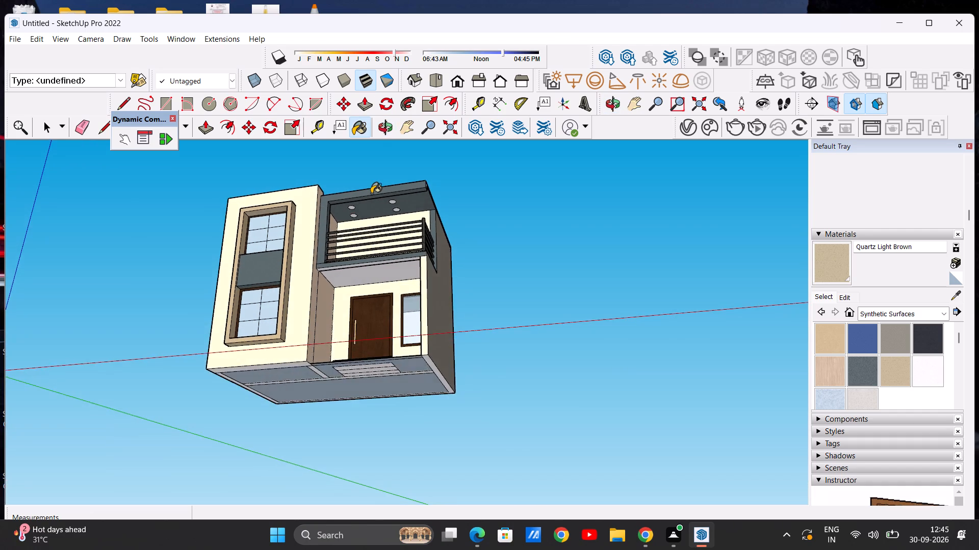
scroll(371, 194, "up", 13)
key("space")
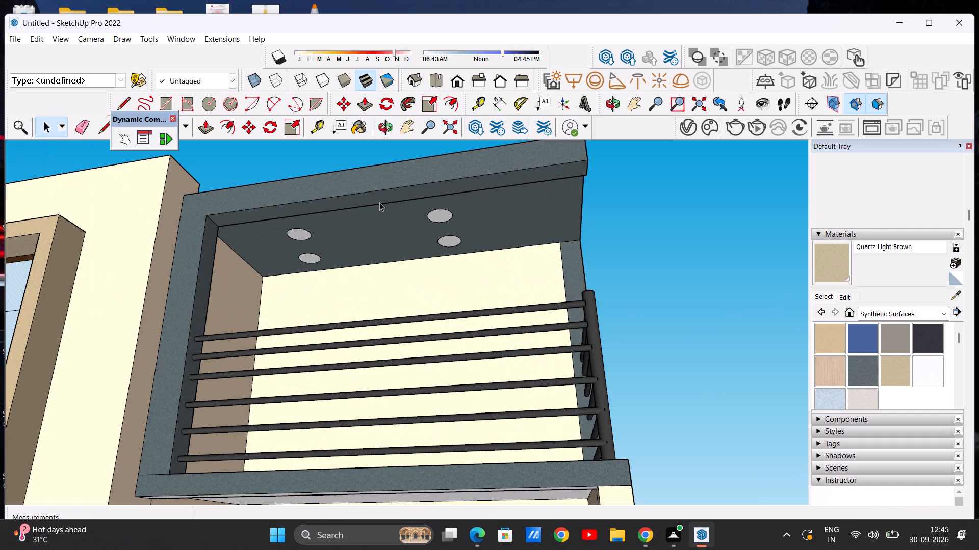
scroll(304, 228, "up", 10)
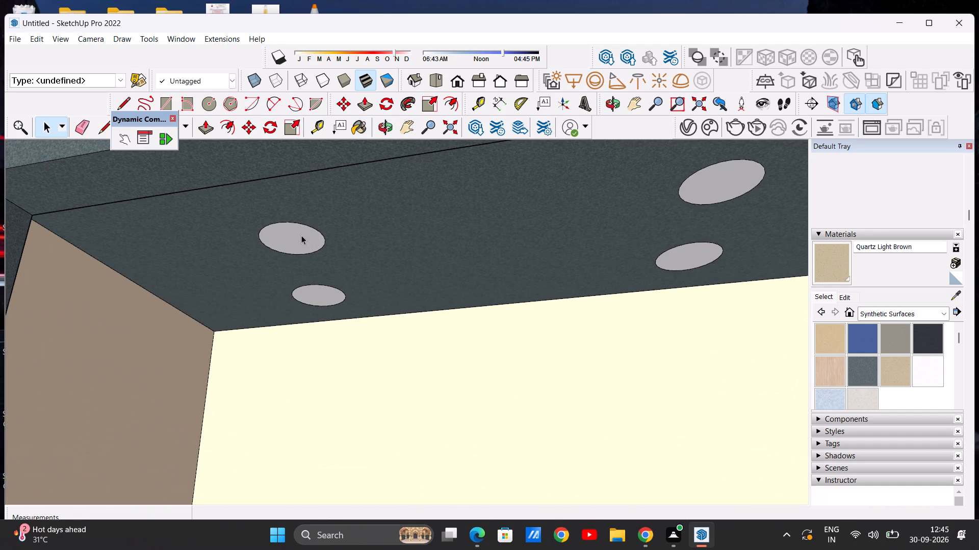
double_click(301, 235)
right_click(301, 235)
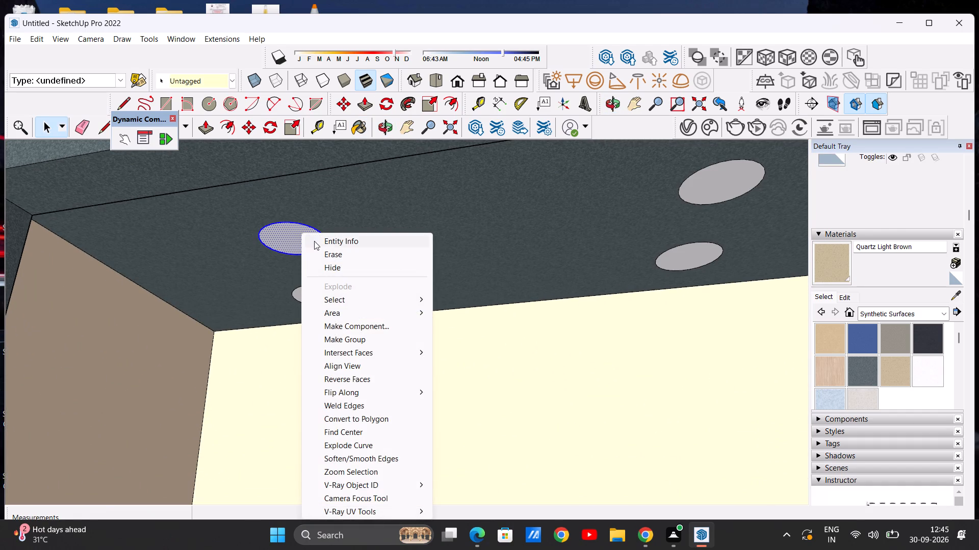
left_click(336, 342)
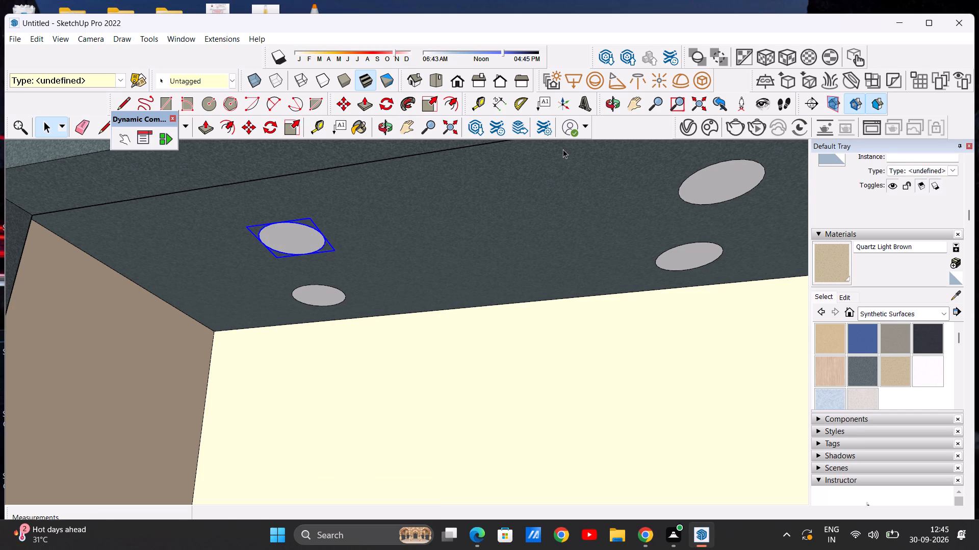
Convert the grouped ceiling circle into a V-Ray mesh light.
left_click(701, 79)
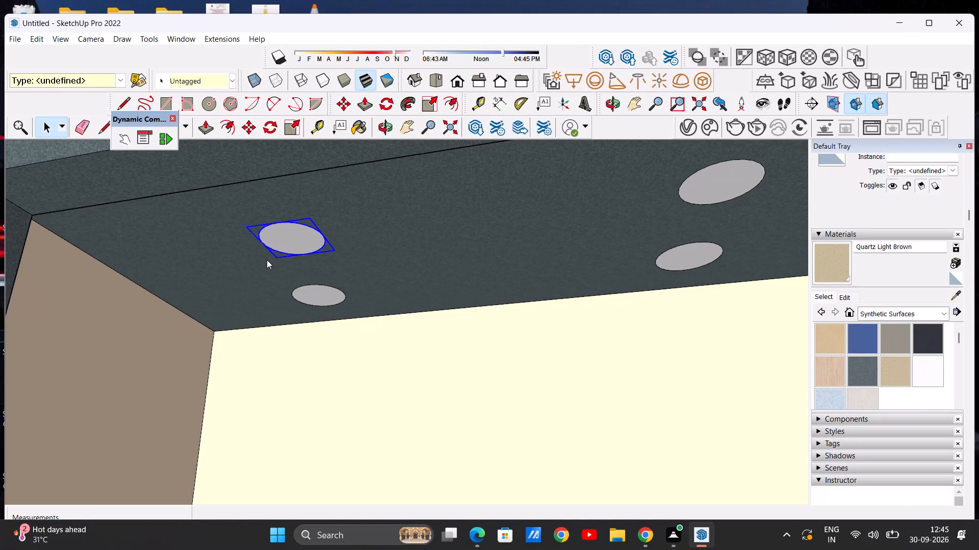
left_click(289, 242)
scroll(303, 243, "down", 9)
Set the Mesh Light colour to pale yellow, RGB 0.933, 0.933, 0.528, in the V-Ray Asset Editor.
left_click(689, 129)
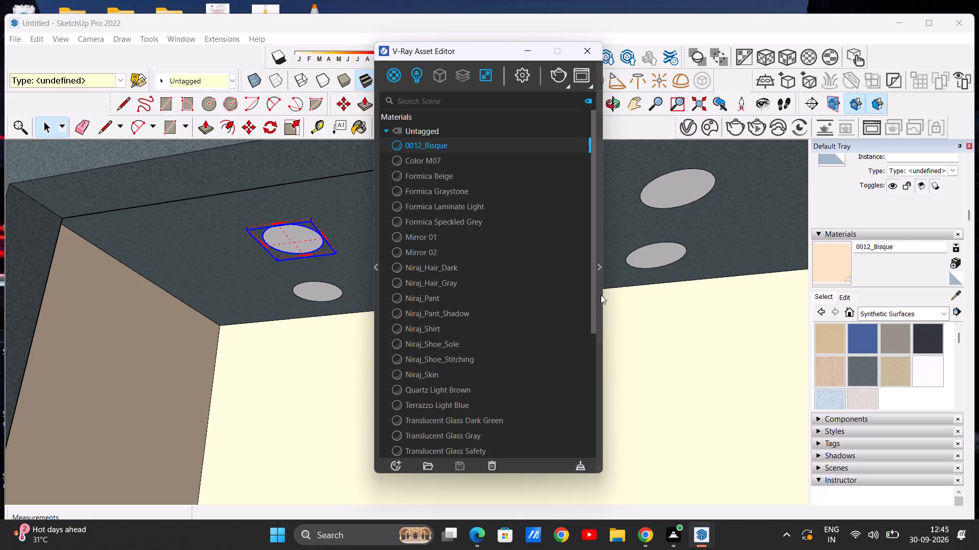
left_click(412, 74)
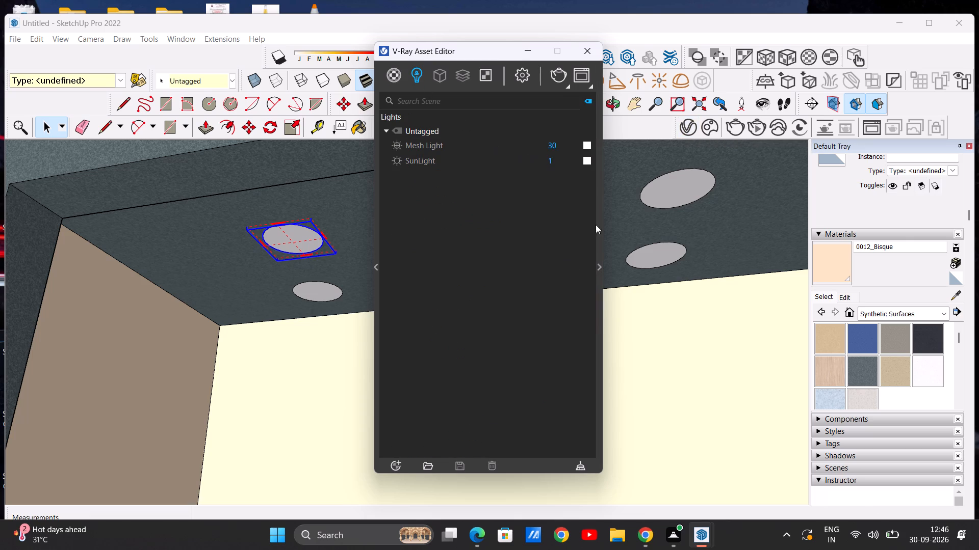
left_click(601, 269)
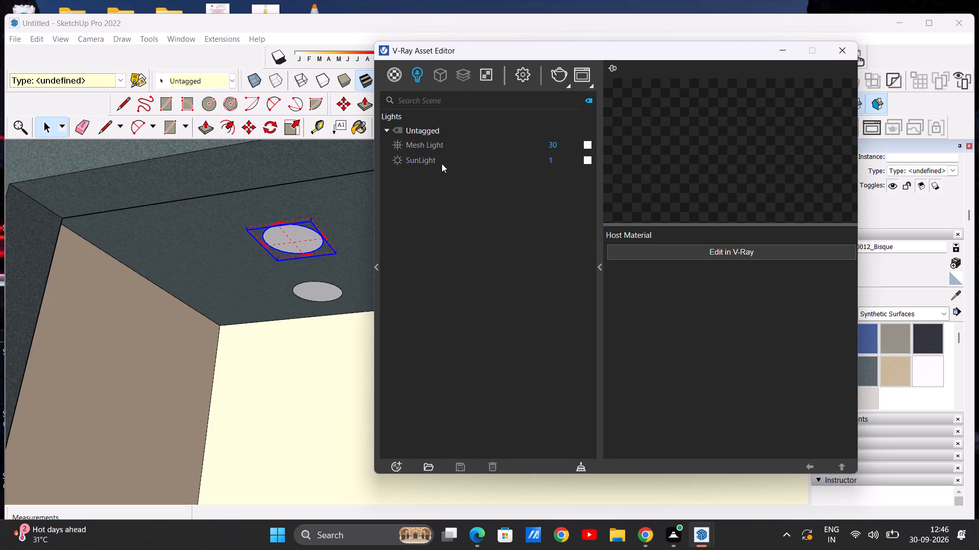
left_click(587, 147)
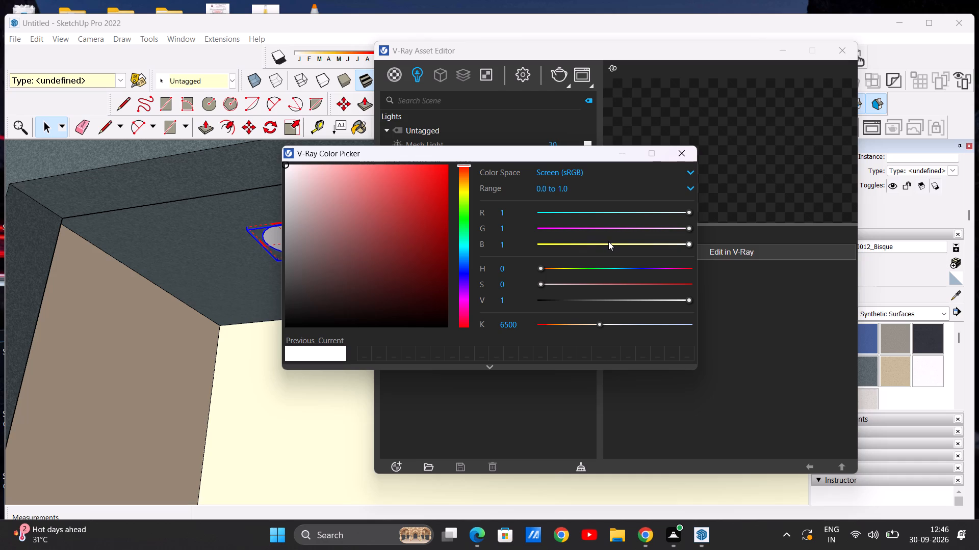
left_click(610, 244)
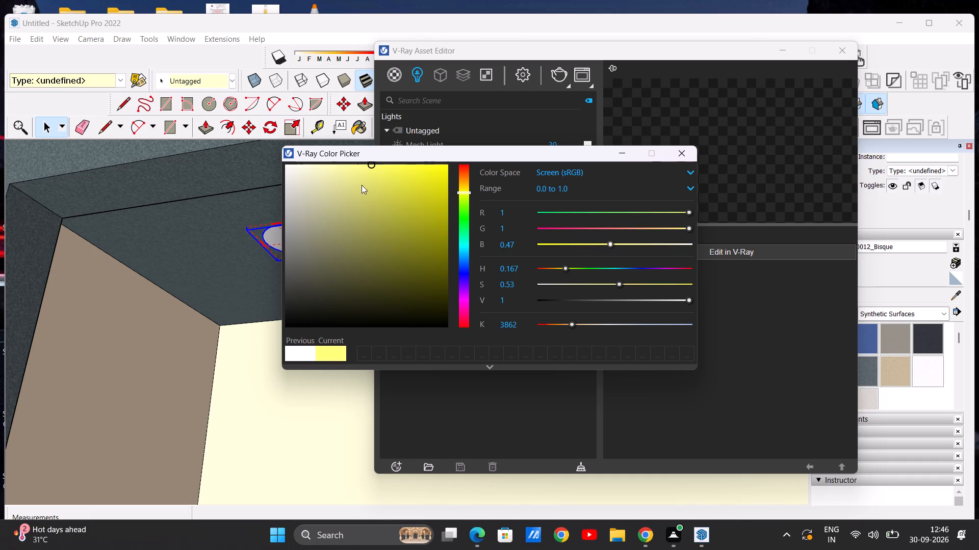
left_click(356, 176)
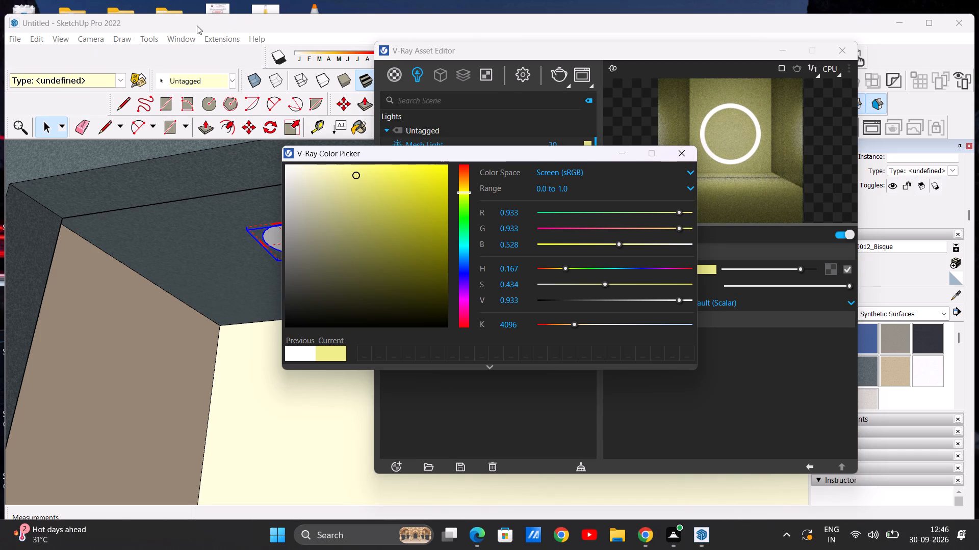
left_click(682, 154)
Render the balcony ceiling in V-Ray and examine the mesh light's glow up close.
left_click(557, 77)
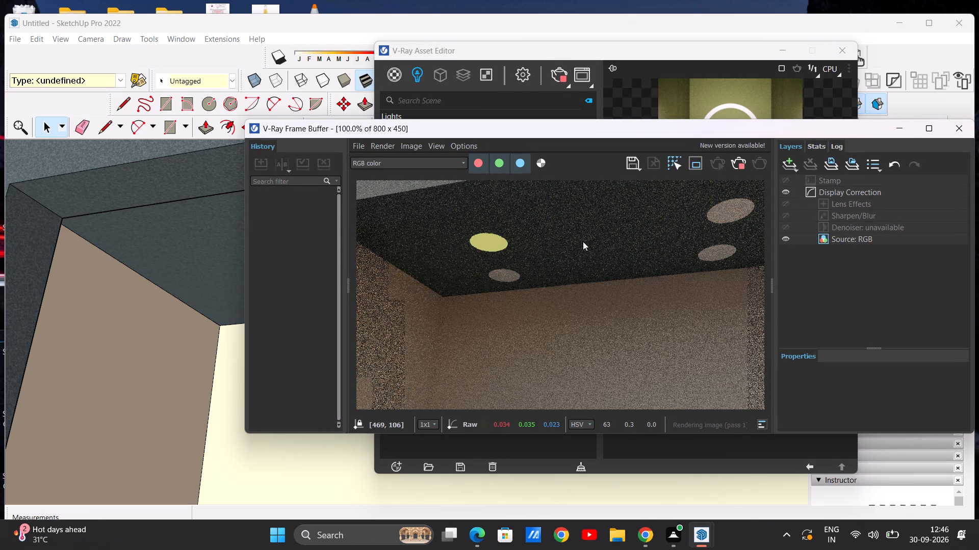
scroll(514, 252, "up", 2)
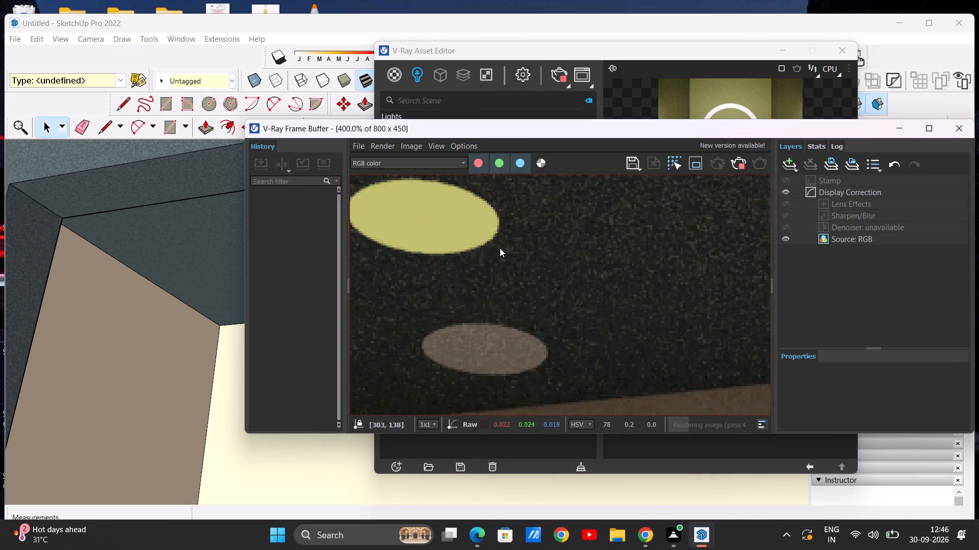
scroll(500, 248, "up", 1)
scroll(501, 246, "down", 2)
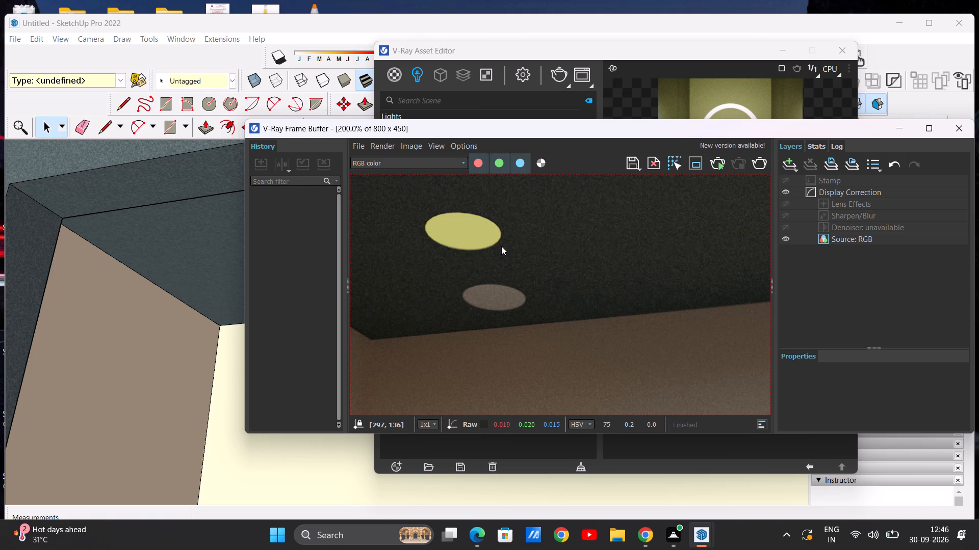
scroll(473, 229, "up", 6)
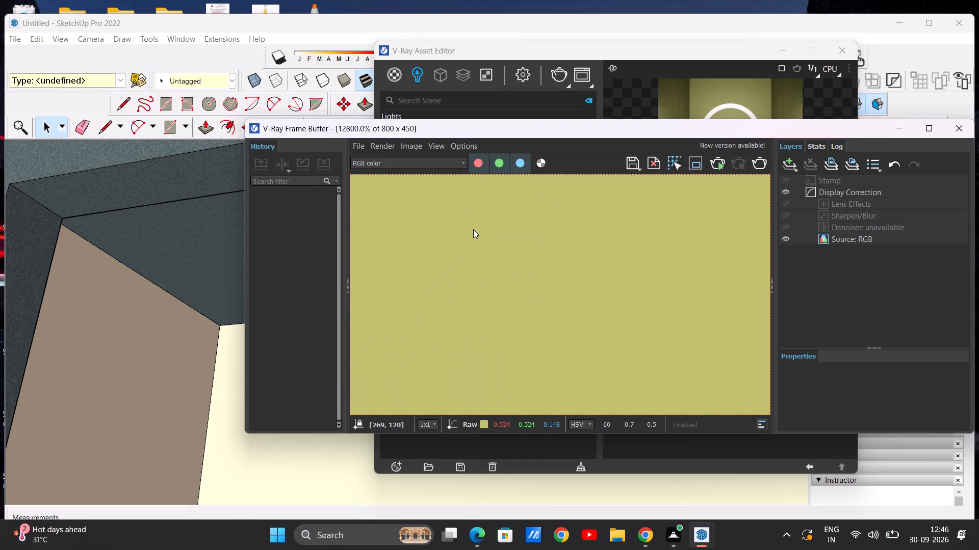
scroll(484, 248, "down", 9)
scroll(562, 257, "up", 2)
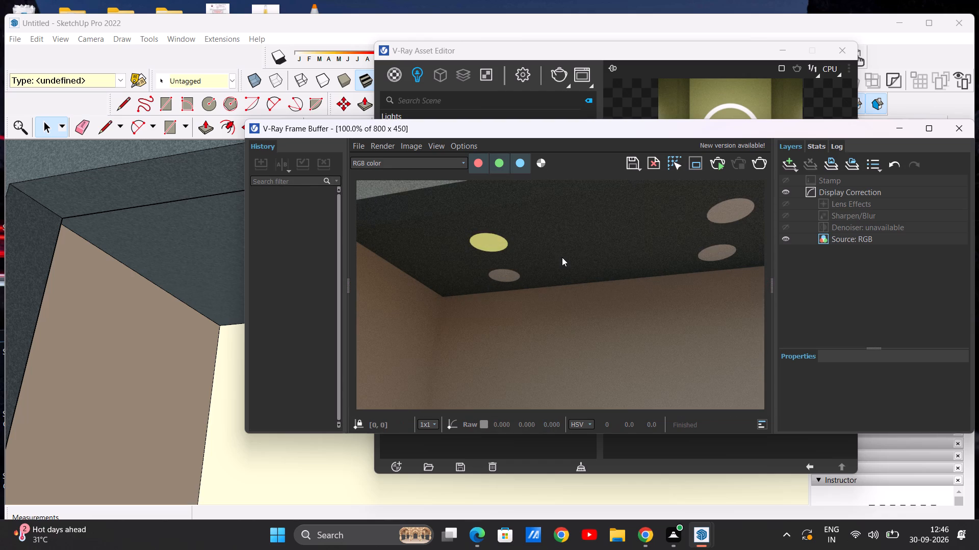
left_click(957, 120)
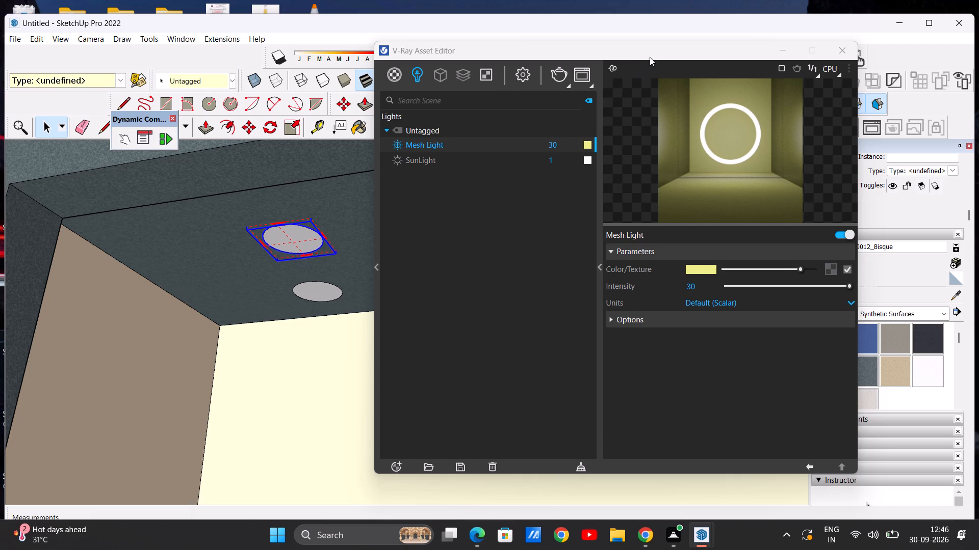
Group the circular light face and its edge directly behind the mesh light on the balcony ceiling.
left_click_drag(651, 52, 805, 51)
scroll(234, 317, "down", 6)
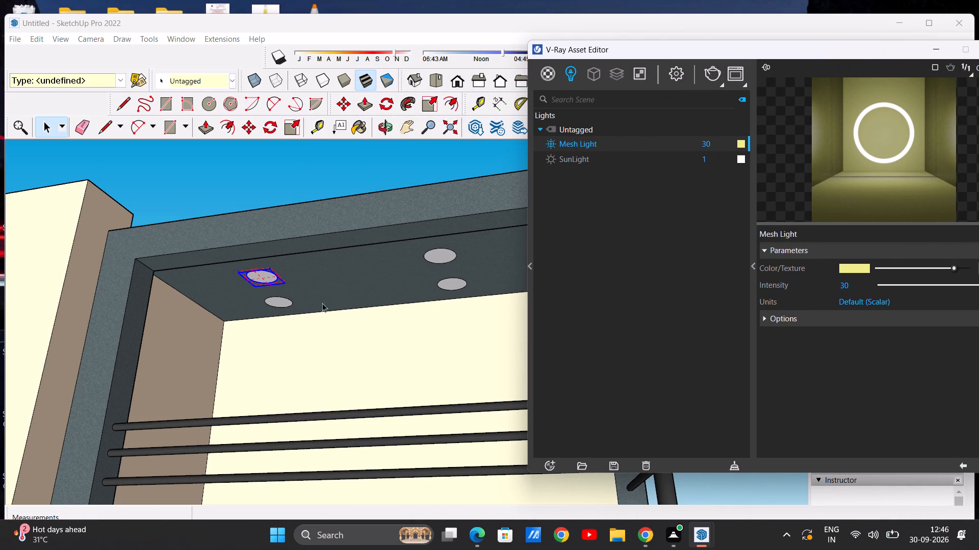
scroll(477, 258, "up", 5)
scroll(474, 262, "down", 3)
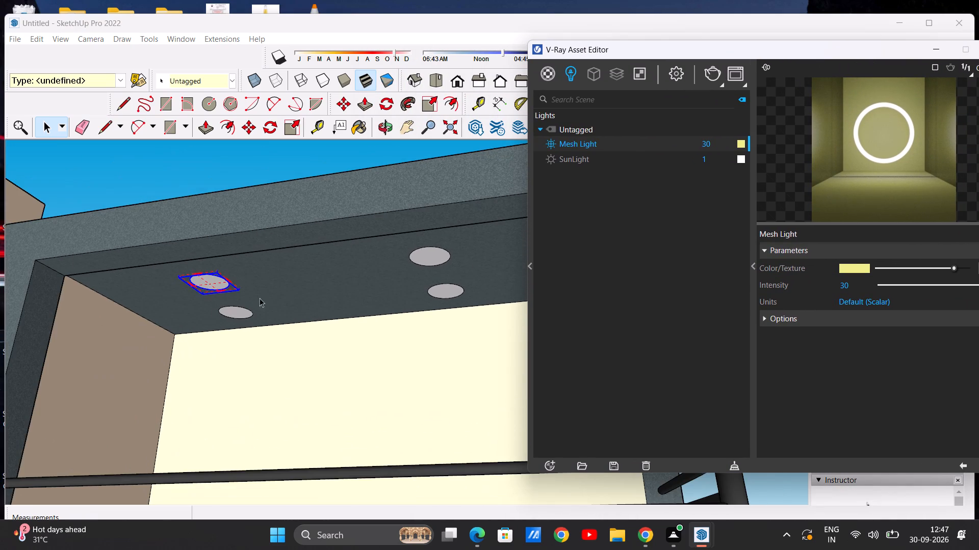
scroll(208, 340, "up", 11)
double_click(271, 272)
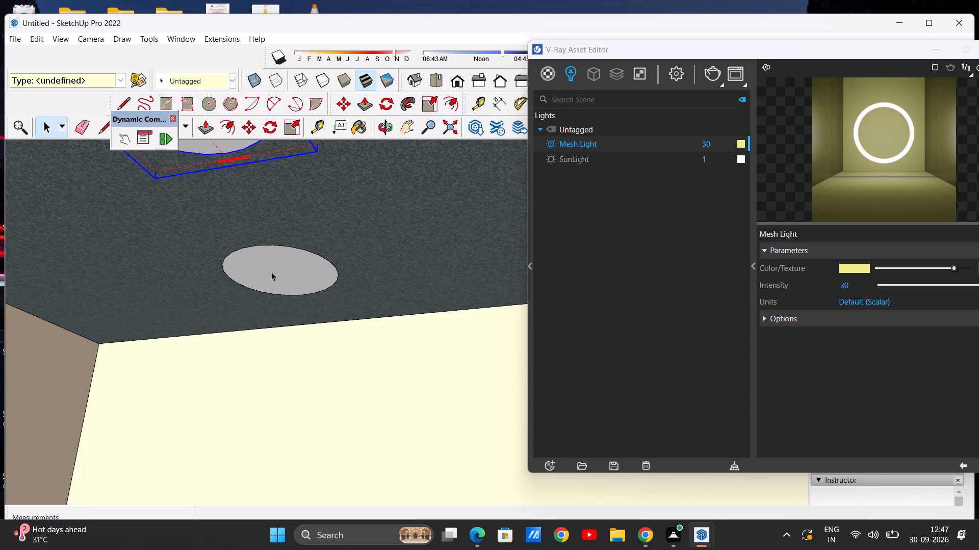
right_click(271, 272)
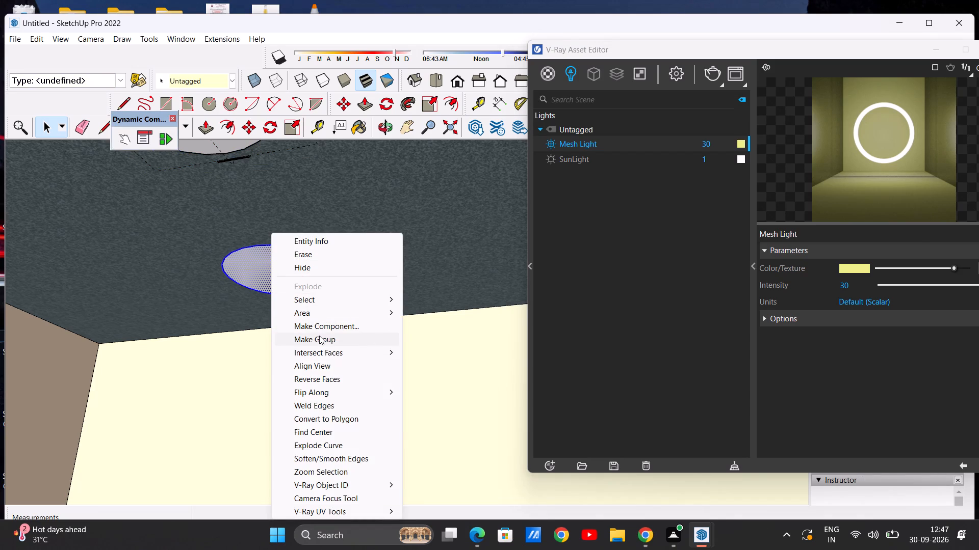
left_click(319, 336)
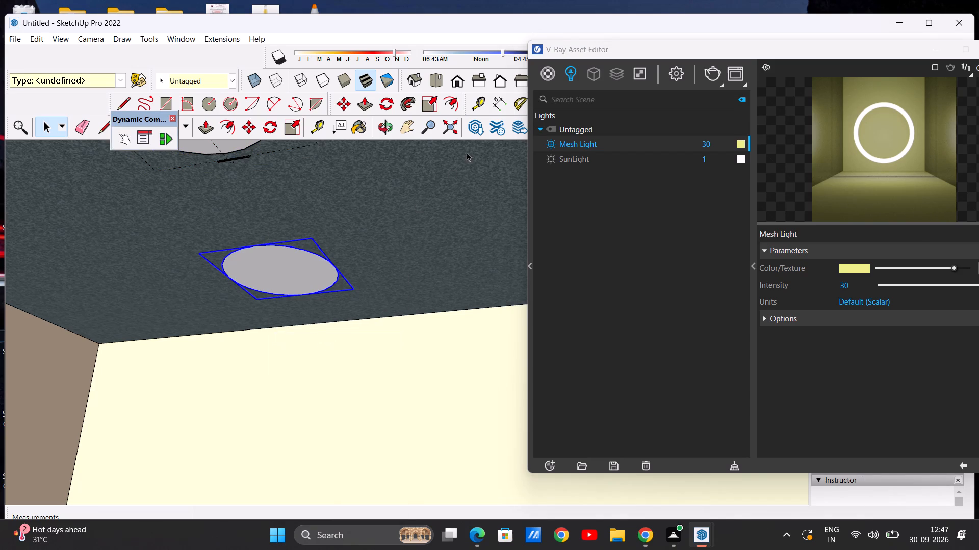
Convert the newly grouped circle behind the first ceiling light into a V-Ray mesh light.
left_click_drag(669, 49, 669, 91)
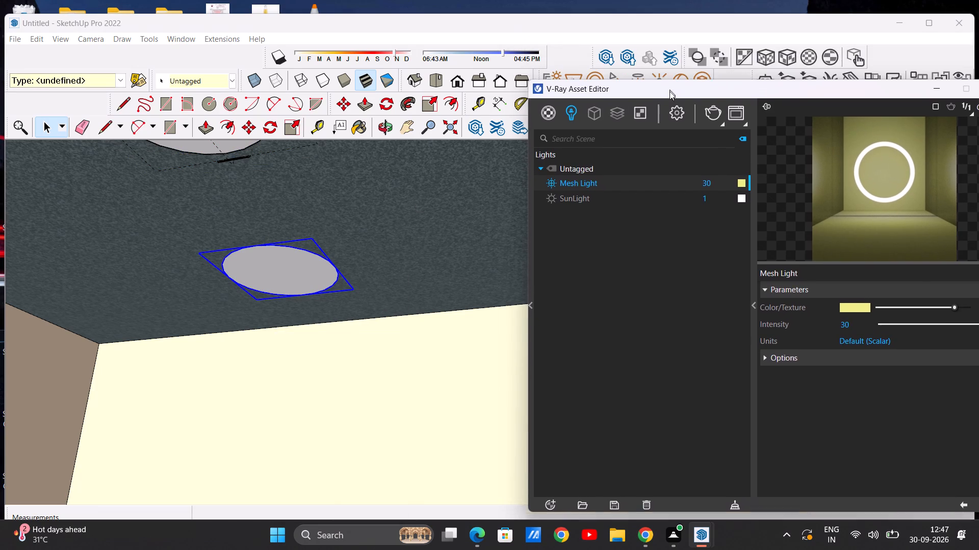
left_click_drag(669, 91, 672, 157)
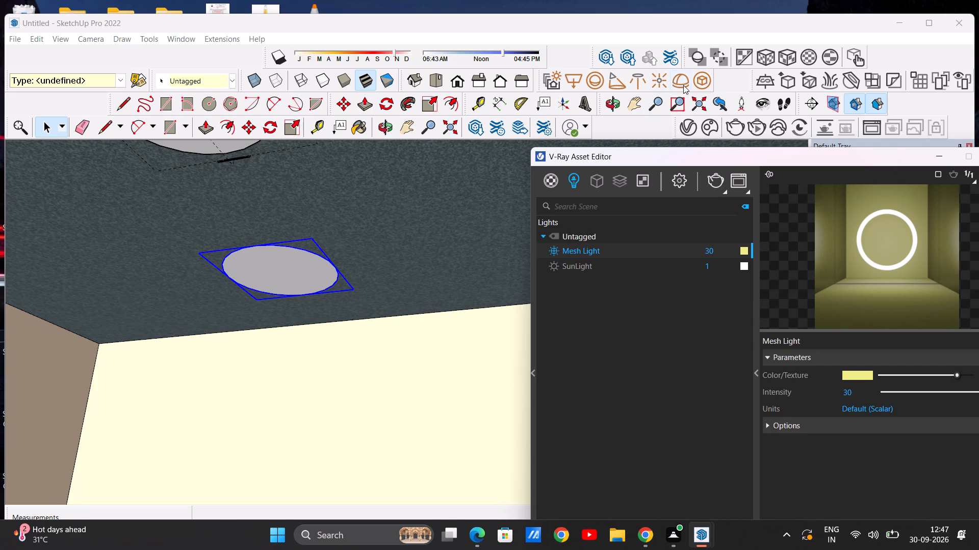
left_click(699, 79)
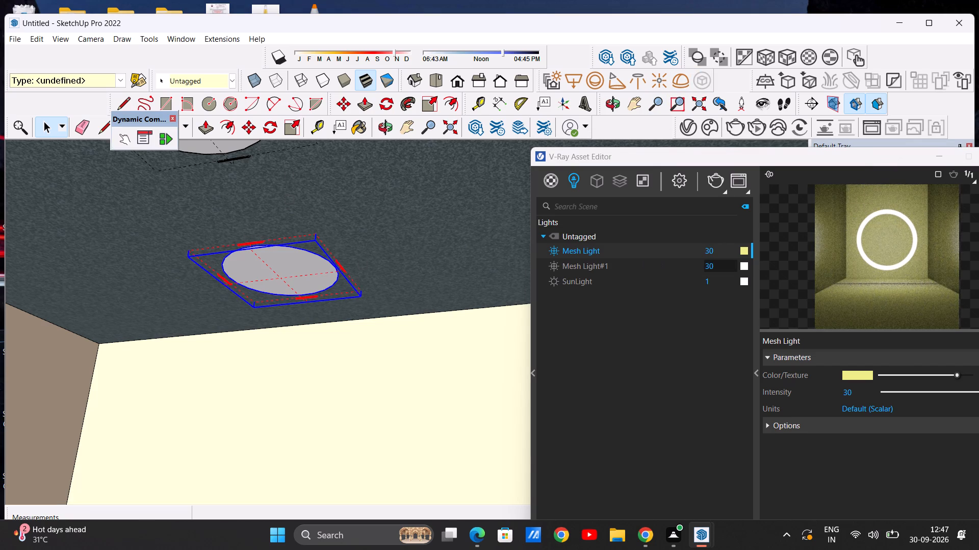
Set the Mesh Light#1 colour to pale yellow, RGB 0.874, 0.874, 0.535, in the V-Ray Asset Editor.
left_click(742, 268)
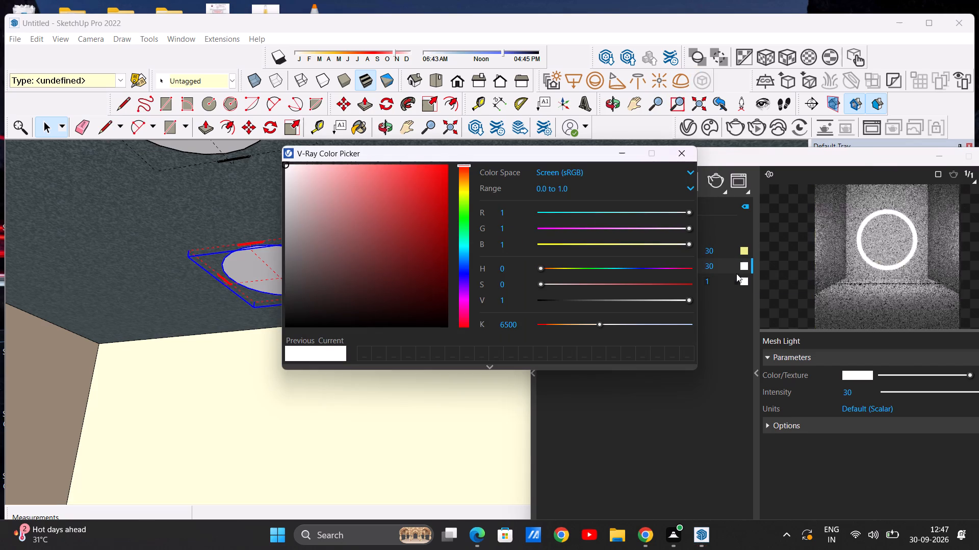
left_click(641, 241)
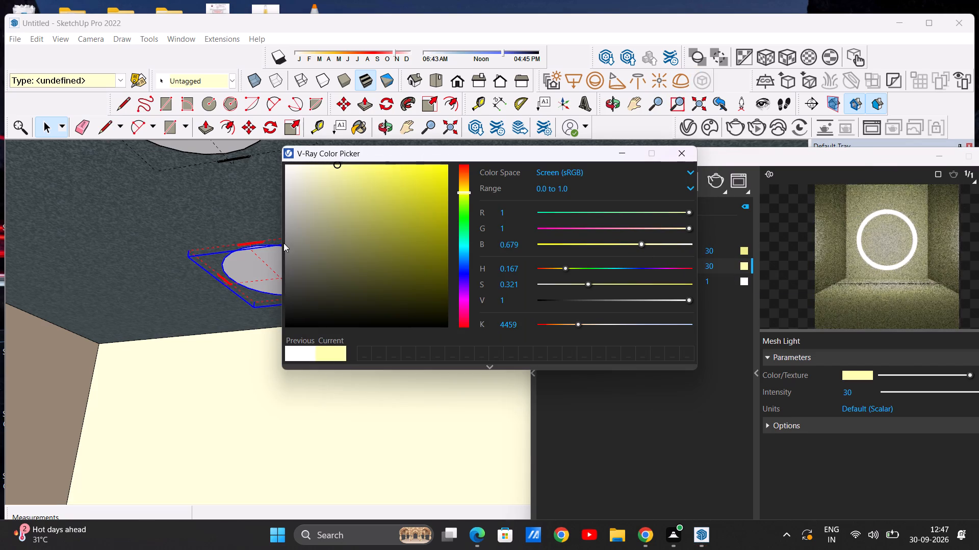
left_click(348, 180)
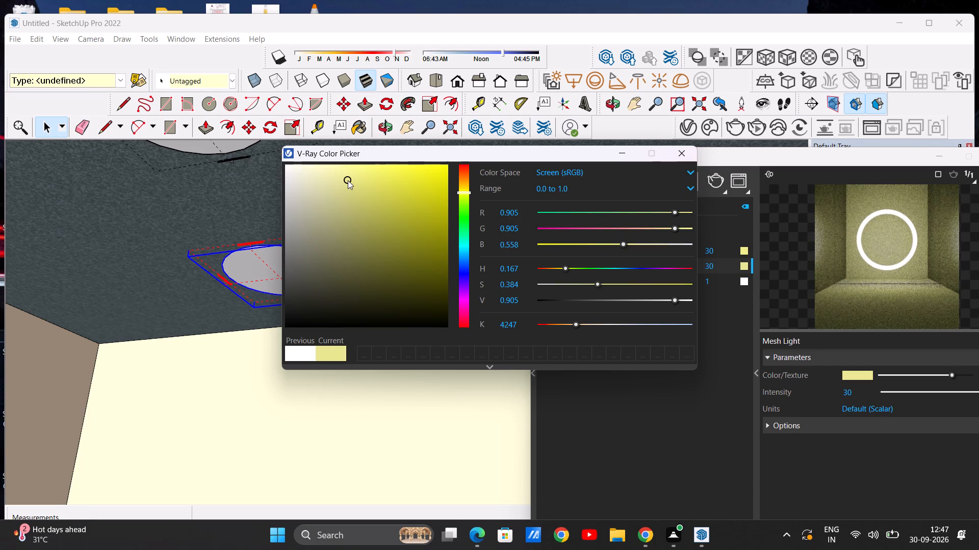
left_click(310, 219)
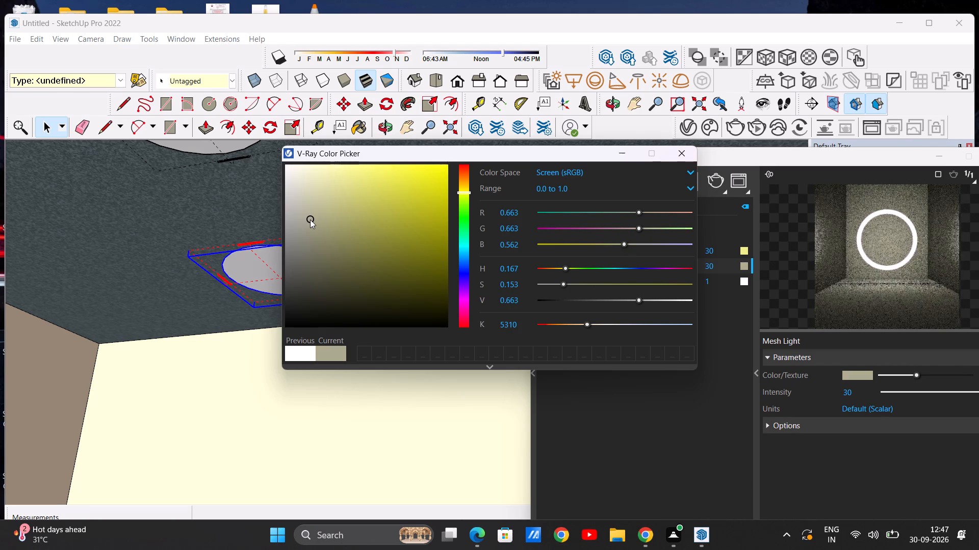
left_click(334, 214)
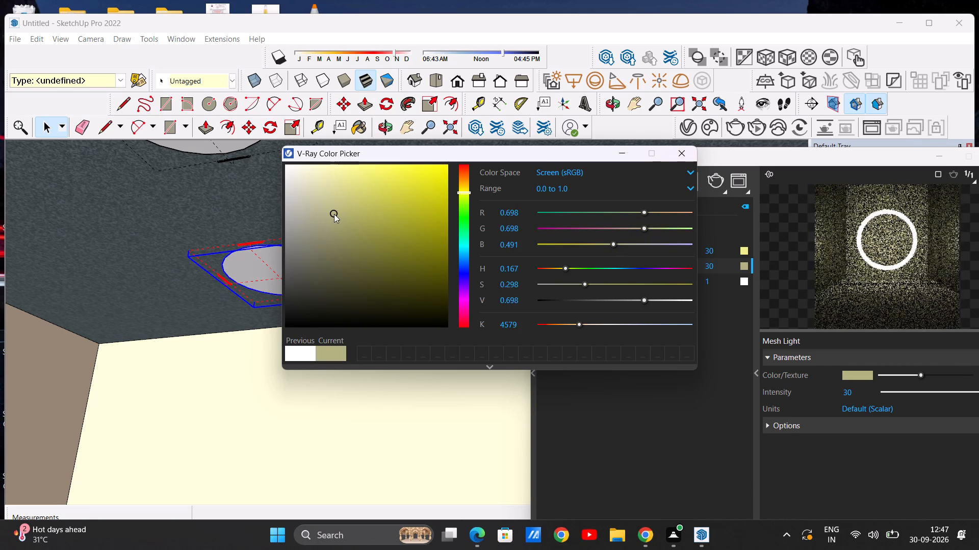
left_click(344, 206)
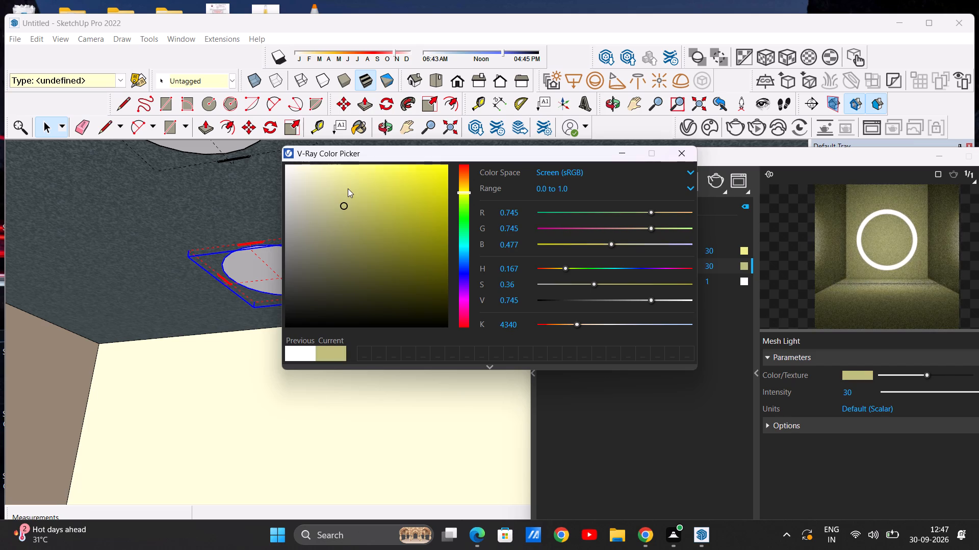
left_click(348, 188)
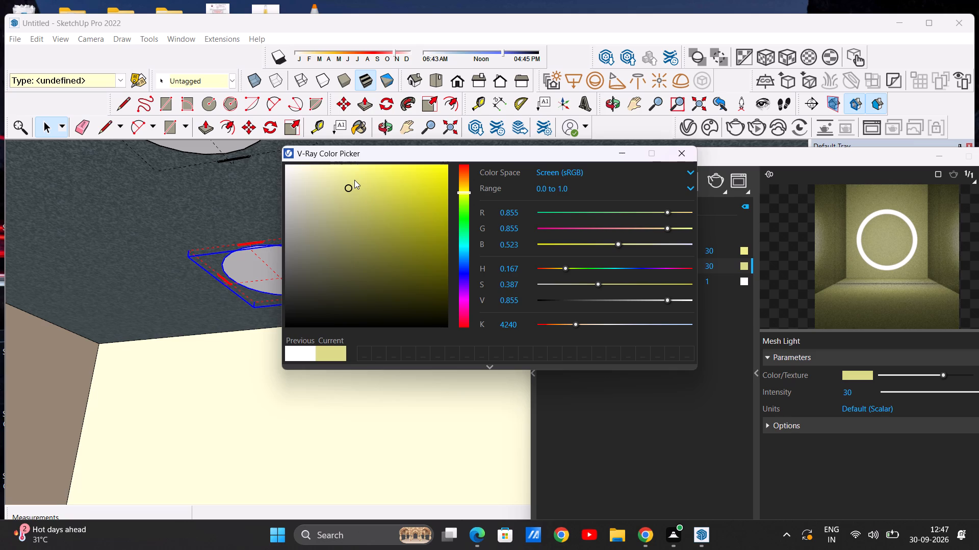
left_click(354, 180)
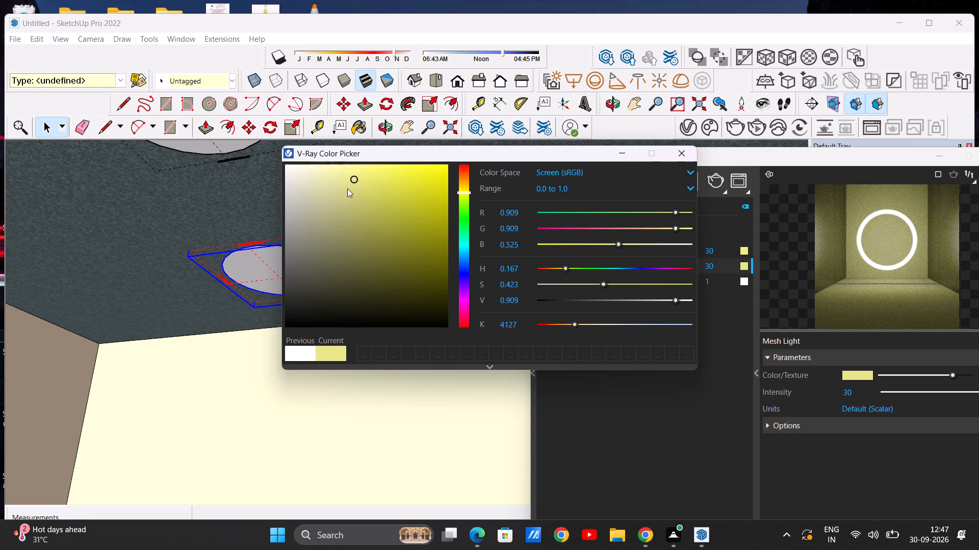
left_click(349, 185)
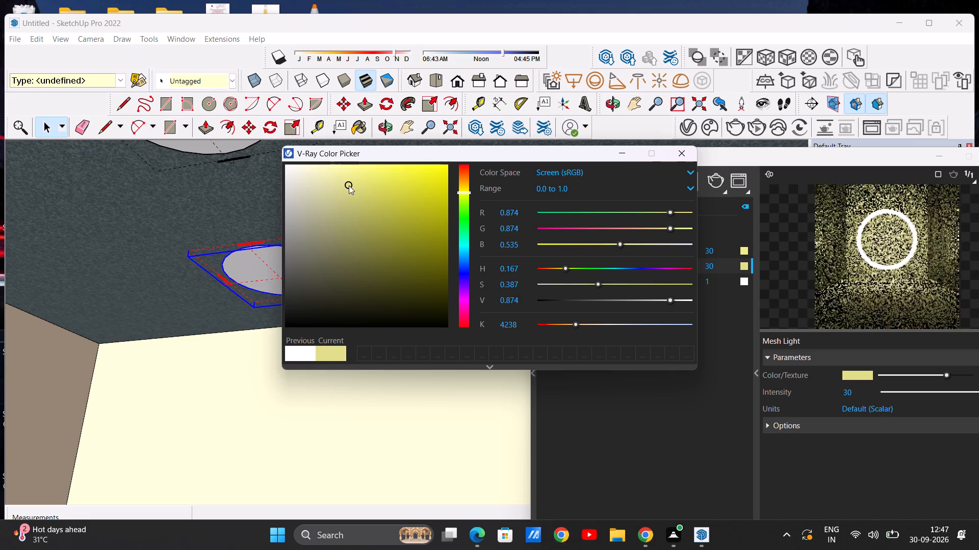
left_click(676, 157)
Render the balcony ceiling in V-Ray and examine the two mesh lights' glow.
scroll(342, 258, "down", 9)
scroll(301, 269, "down", 2)
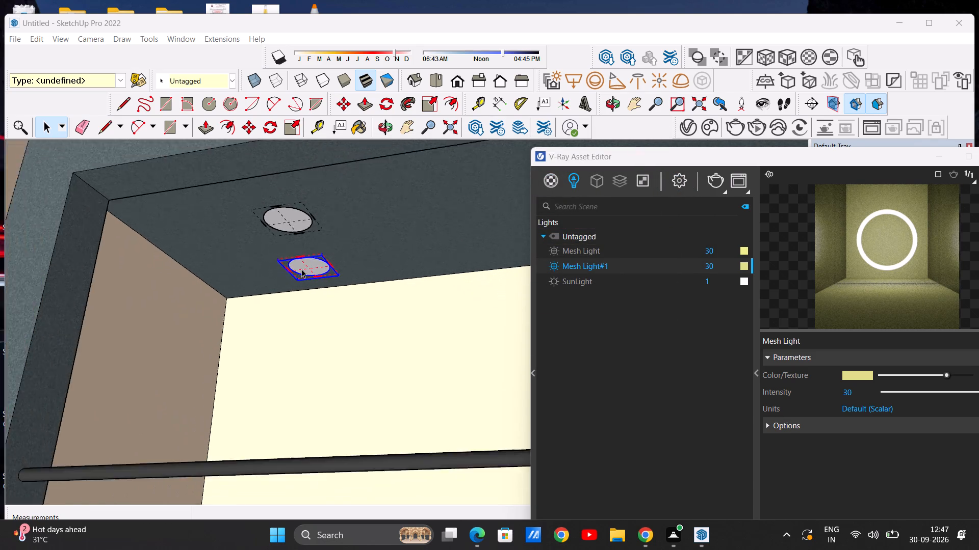
scroll(301, 269, "down", 7)
scroll(294, 251, "up", 6)
scroll(375, 251, "up", 3)
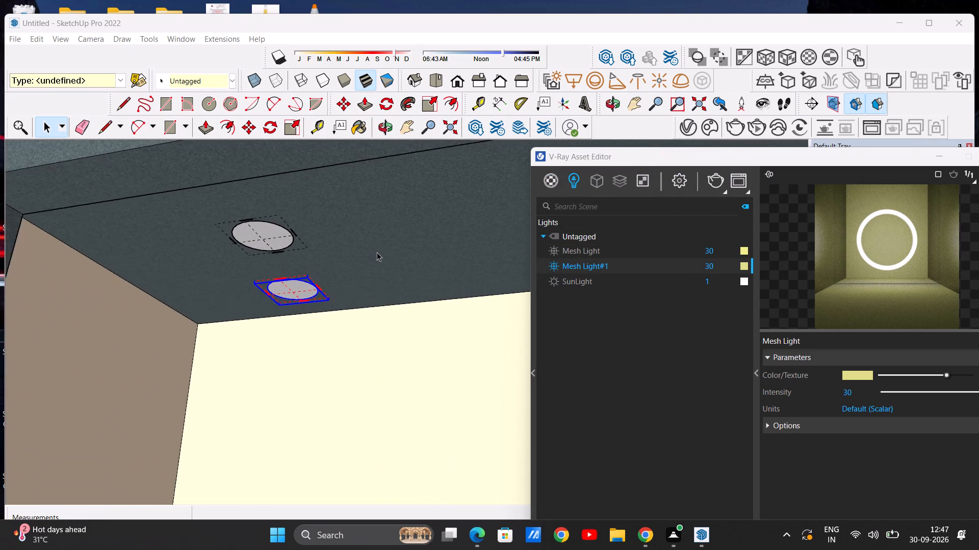
scroll(377, 252, "up", 1)
left_click(711, 185)
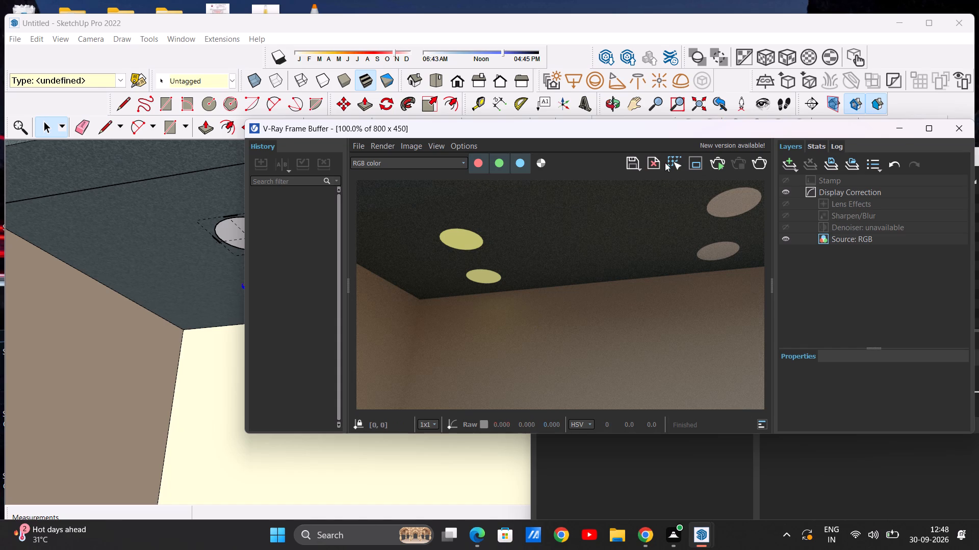
left_click(953, 125)
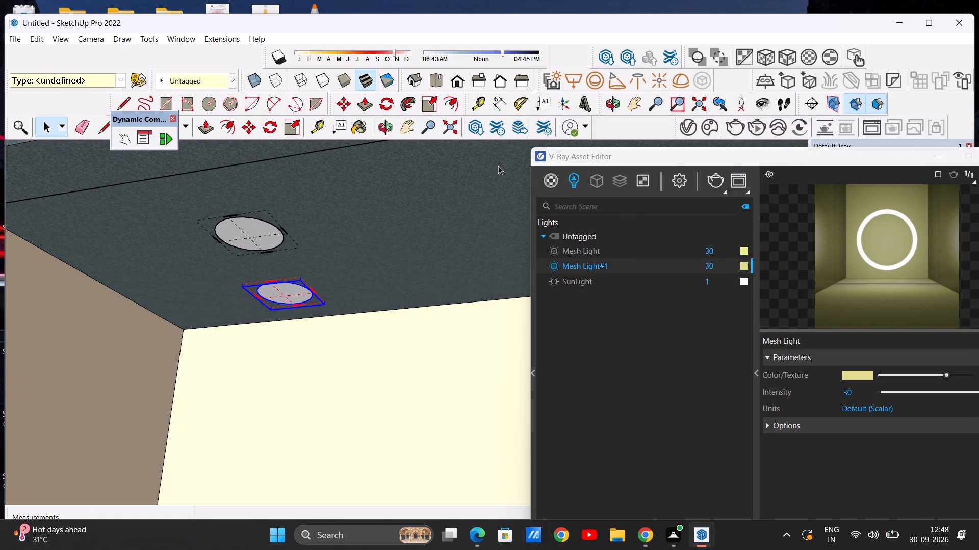
Group the face and edge of the front circle in the second pair of balcony ceiling lights.
scroll(392, 266, "down", 12)
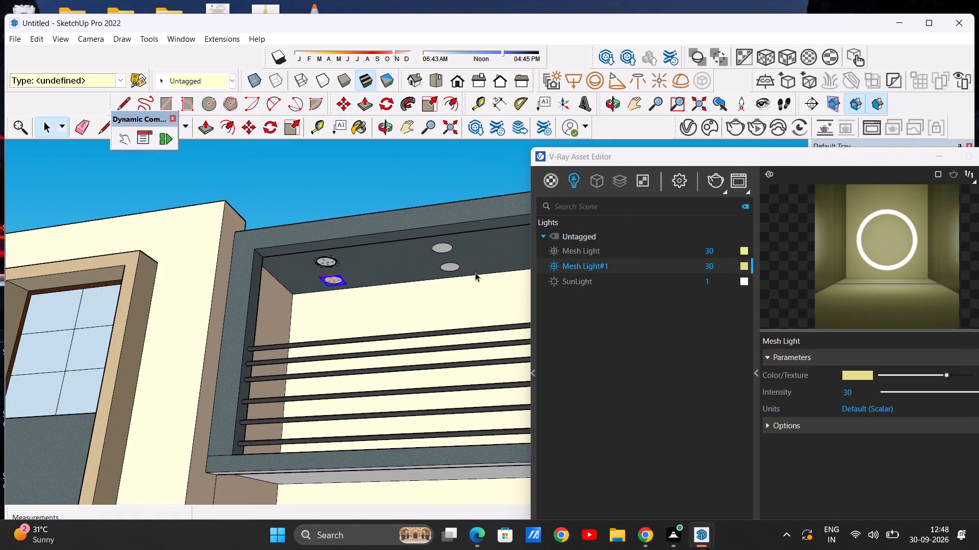
scroll(476, 255, "up", 5)
scroll(429, 235, "up", 3)
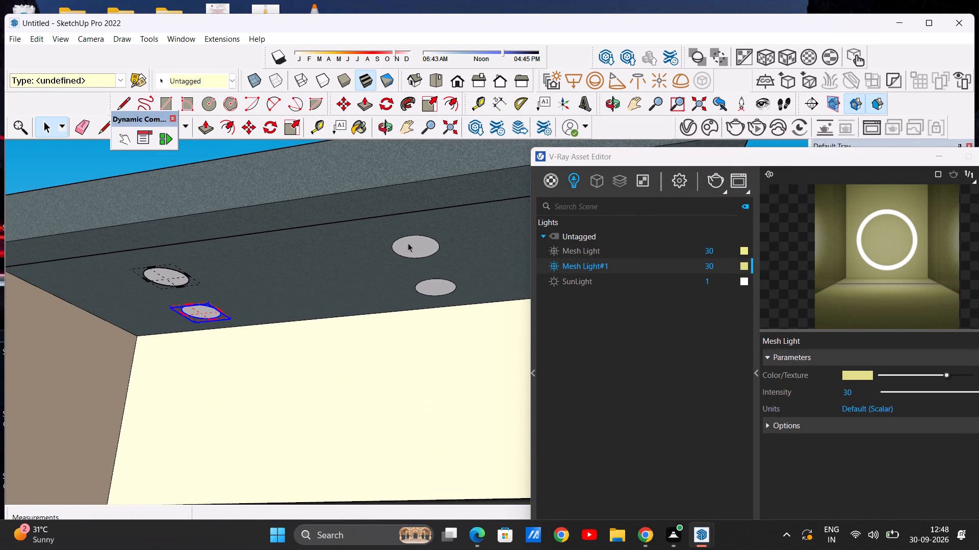
double_click(416, 246)
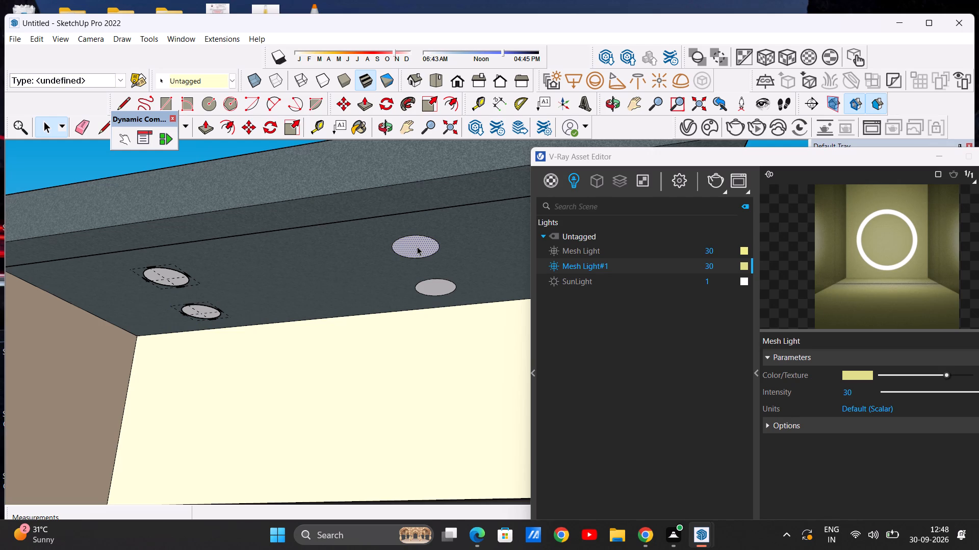
right_click(417, 246)
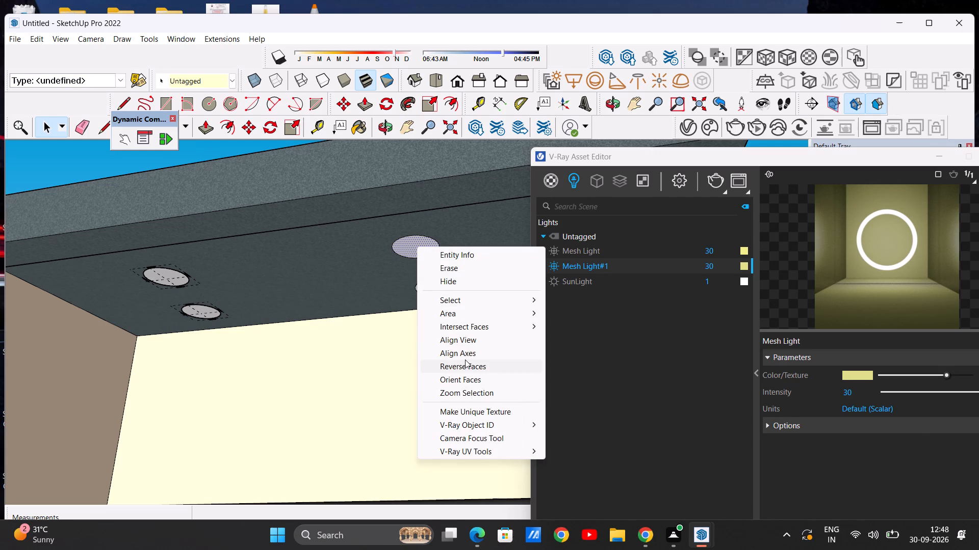
left_click(365, 274)
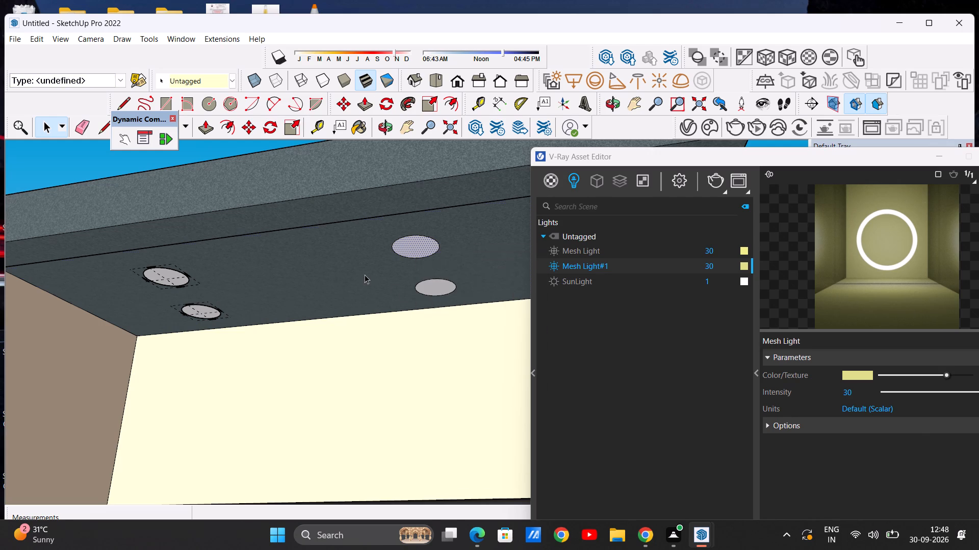
left_click(202, 149)
scroll(433, 255, "up", 3)
double_click(401, 245)
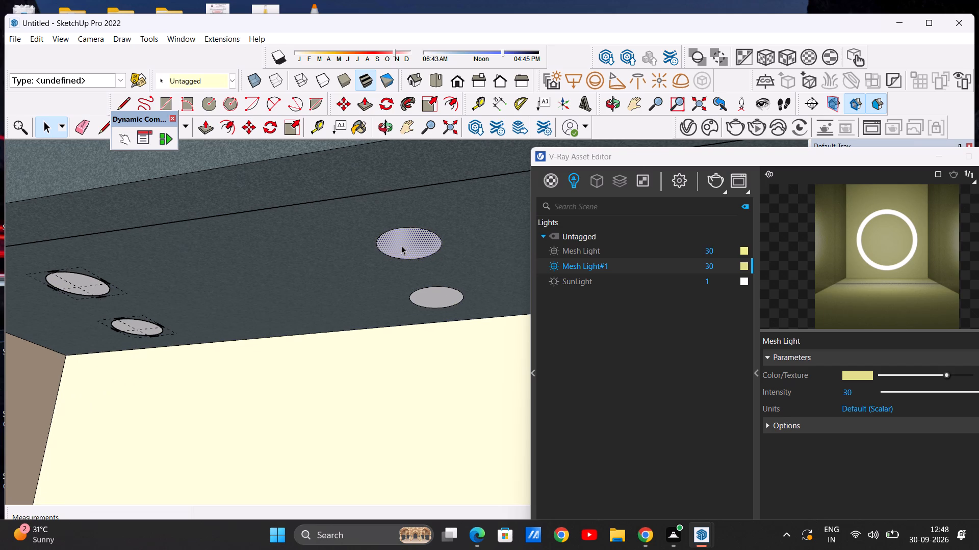
right_click(401, 245)
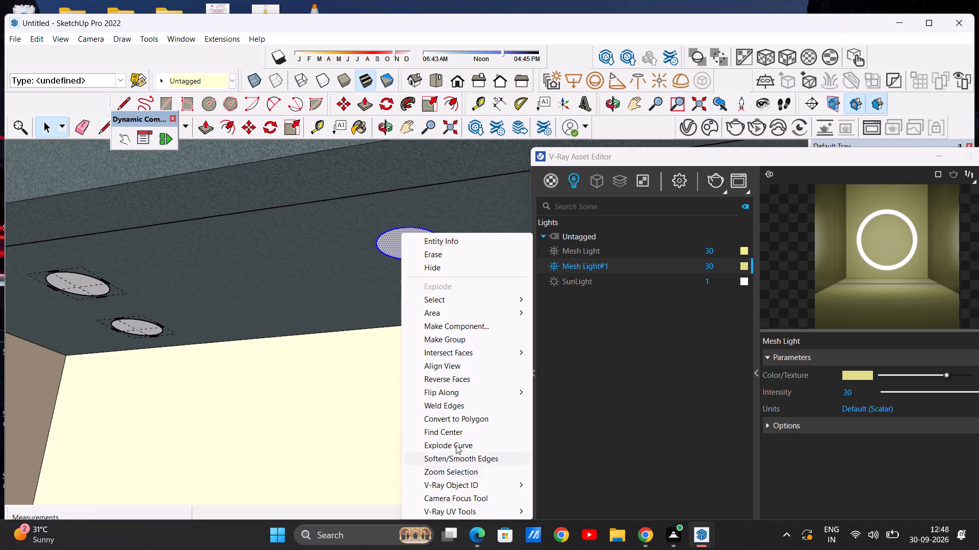
left_click(436, 340)
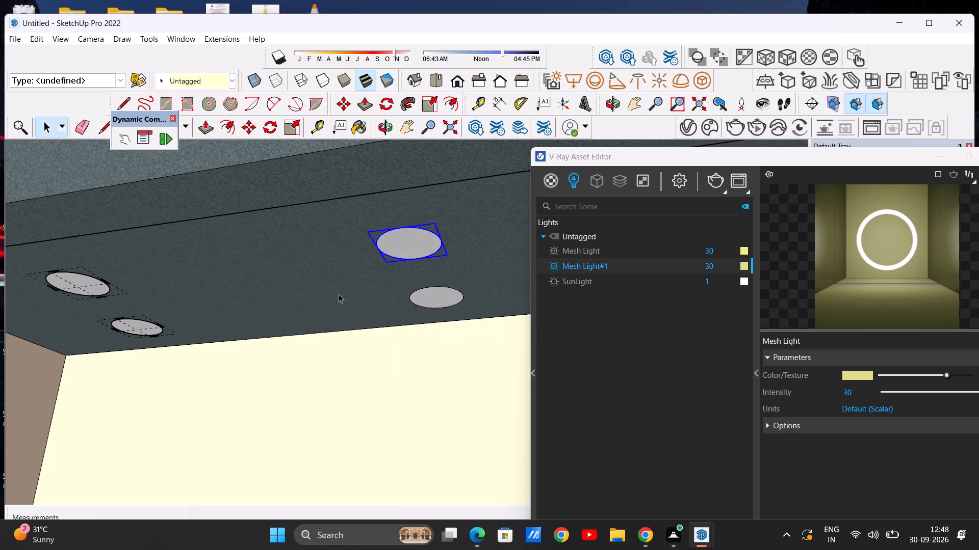
Convert the grouped front circle of the second pair into a V-Ray mesh light.
scroll(296, 206, "down", 4)
scroll(411, 233, "up", 3)
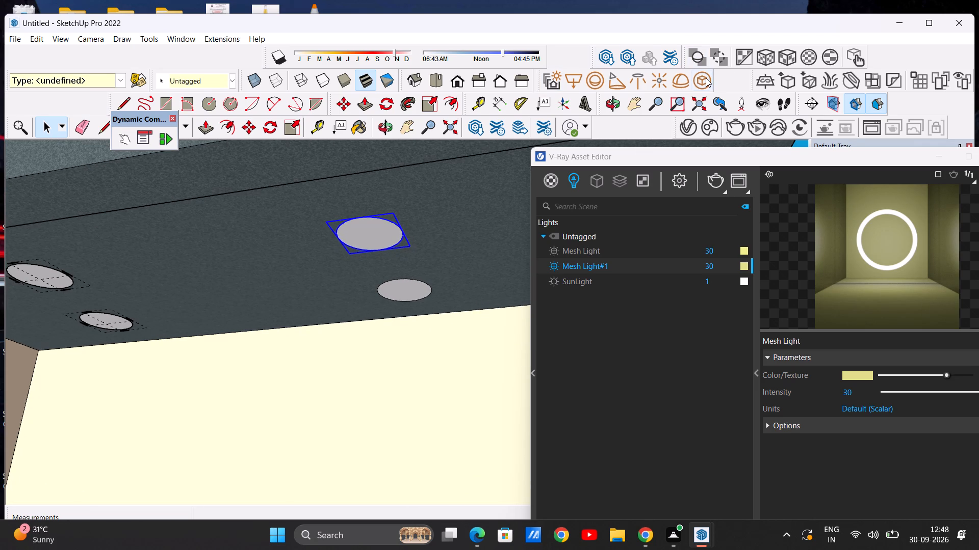
left_click(701, 79)
Set the Mesh Light#2 colour to pale yellow, RGB 0.866, 0.866, 0.507, in the V-Ray Asset Editor.
scroll(360, 224, "down", 4)
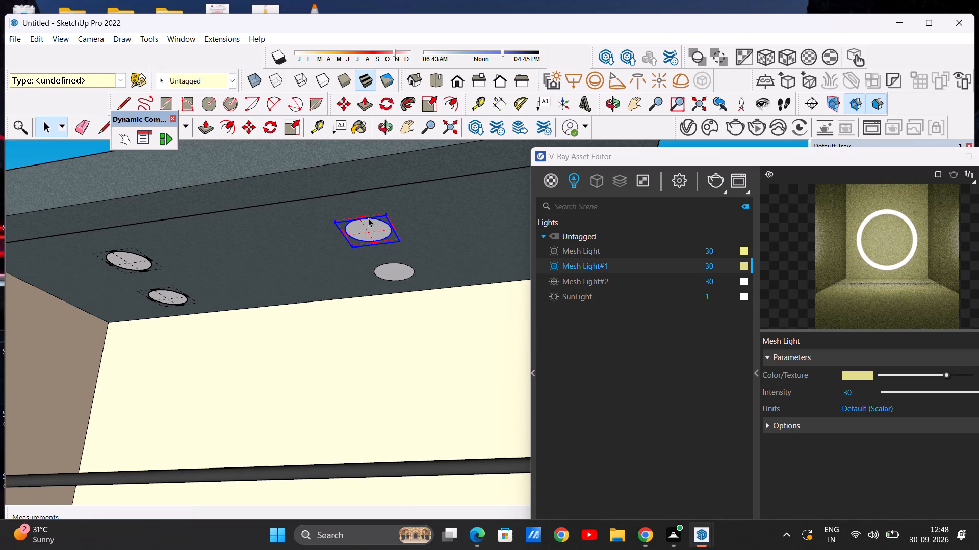
left_click(745, 281)
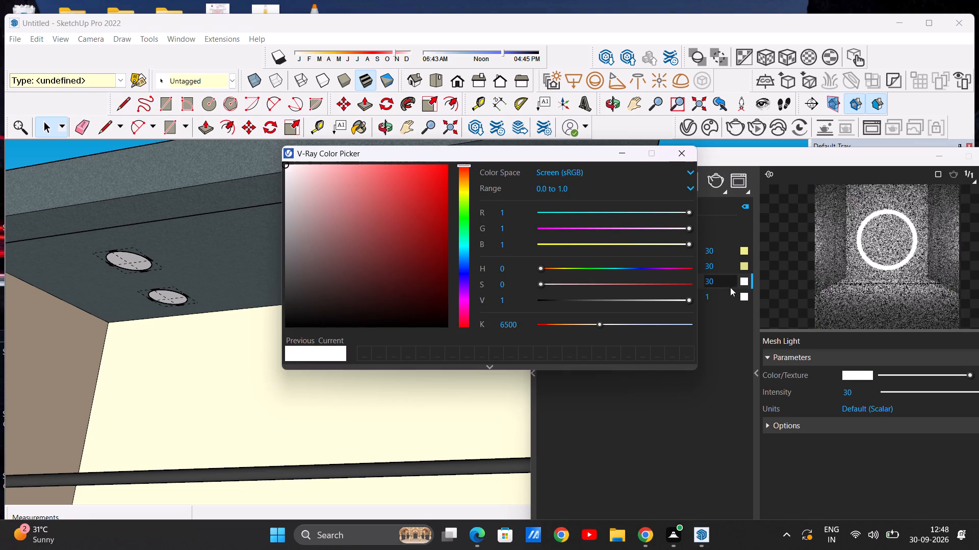
left_click(596, 245)
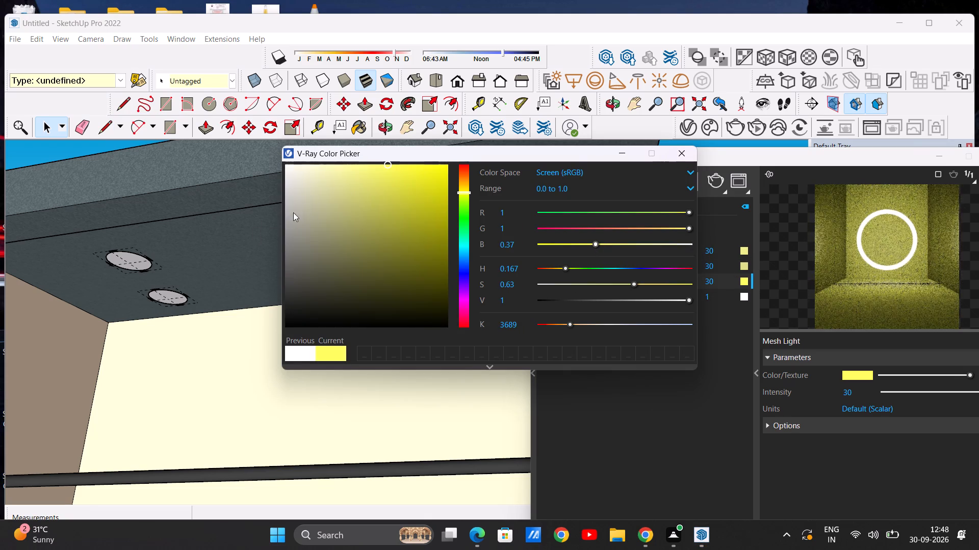
left_click(324, 180)
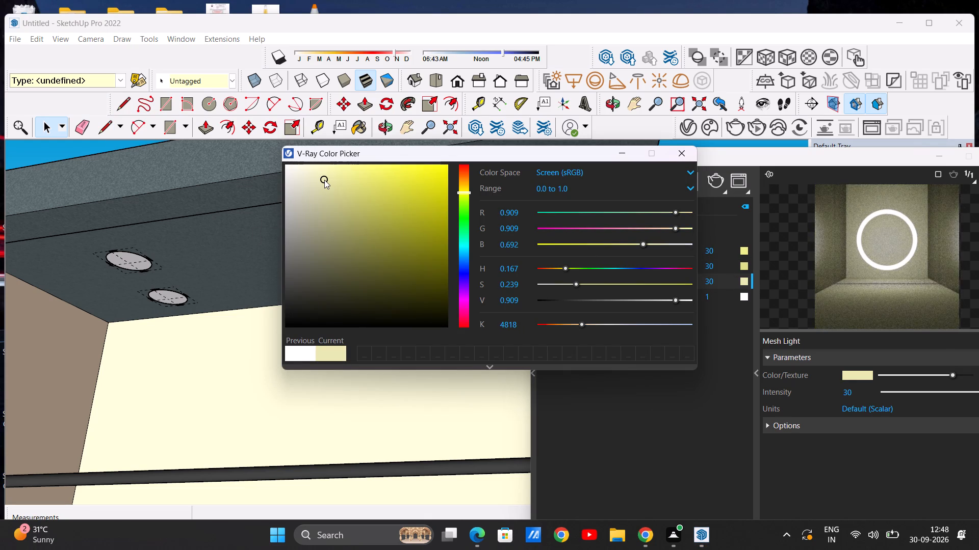
left_click(337, 183)
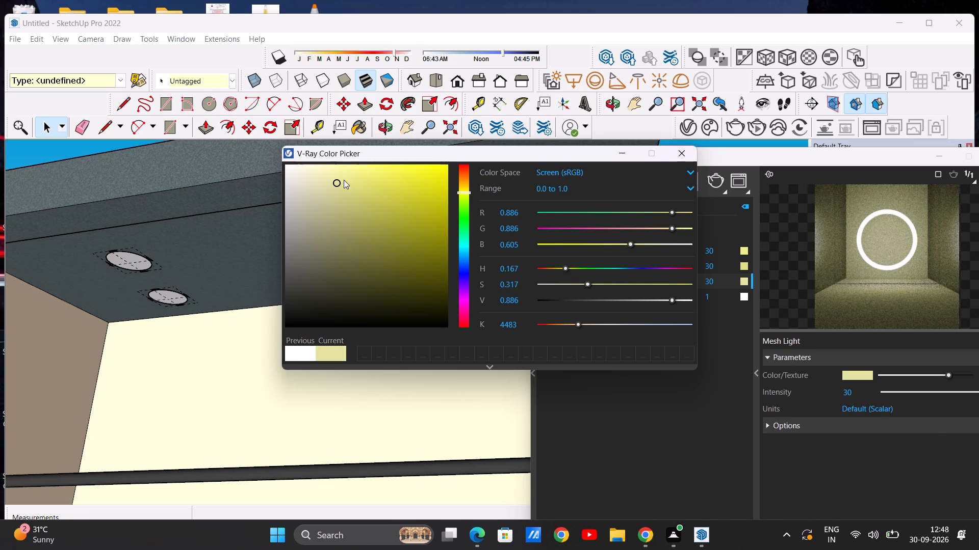
left_click(351, 181)
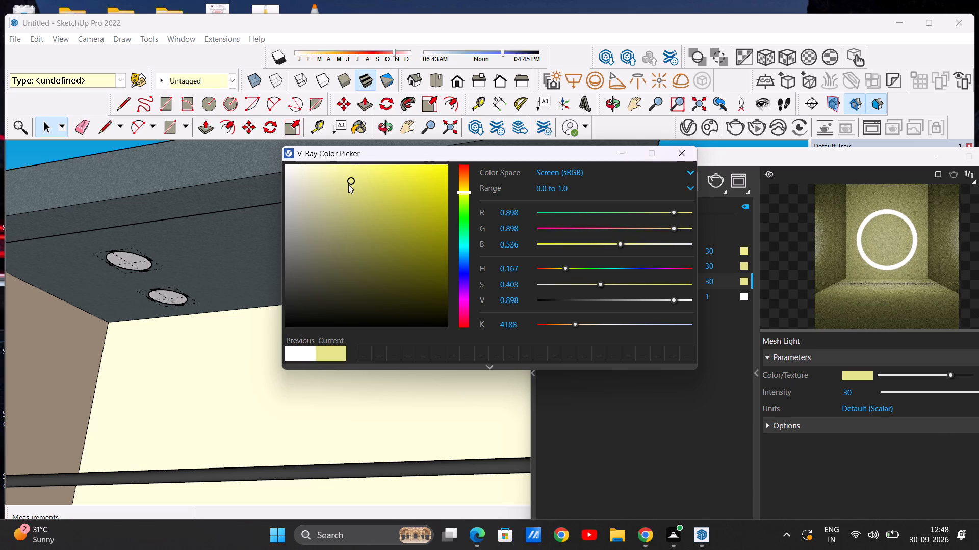
left_click(347, 190)
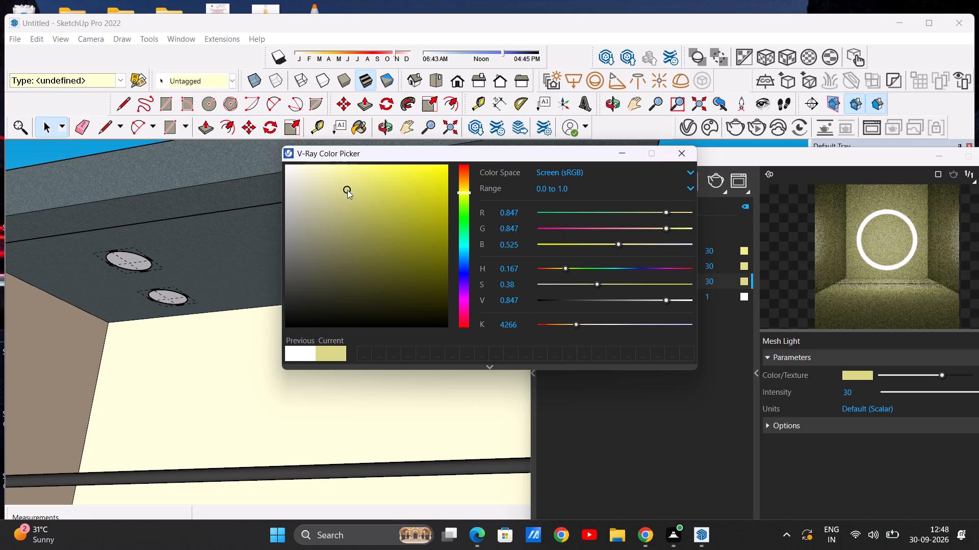
left_click(353, 186)
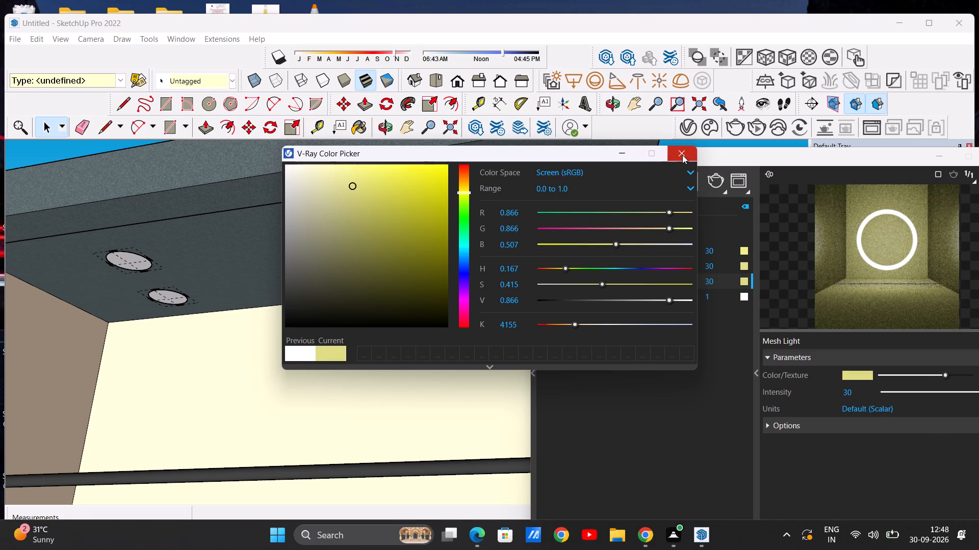
left_click(682, 155)
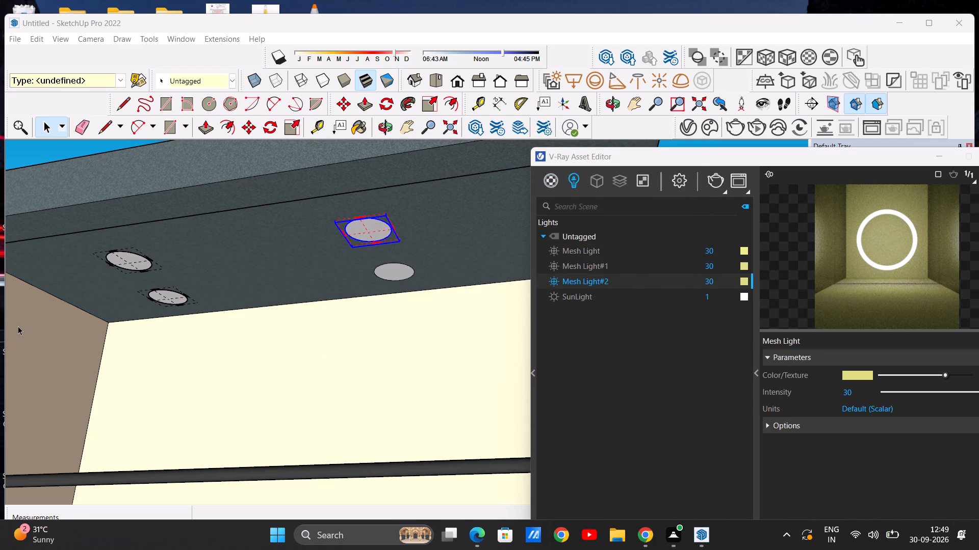
scroll(18, 326, "down", 4)
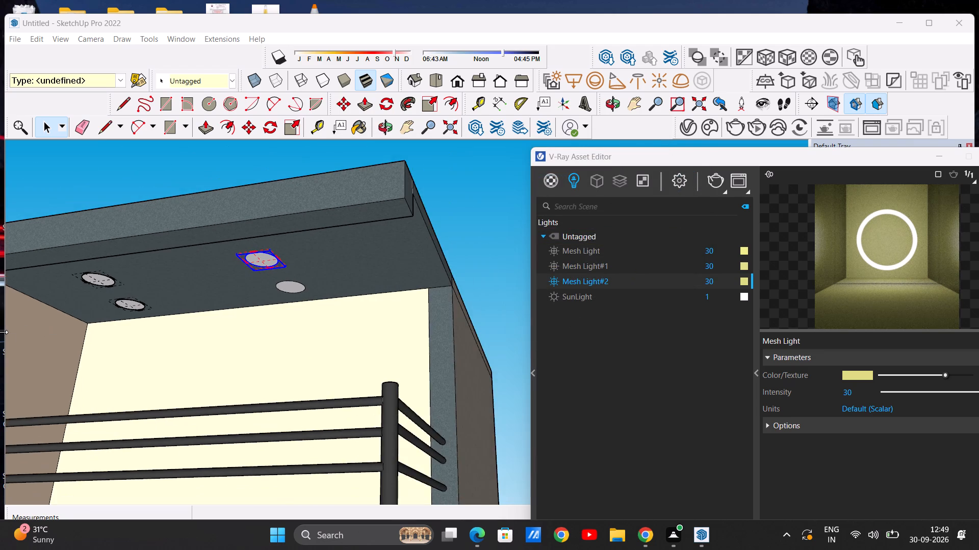
Group the face and edge of the remaining plain circle in the second pair of balcony ceiling lights.
scroll(5, 332, "up", 5)
scroll(442, 274, "up", 2)
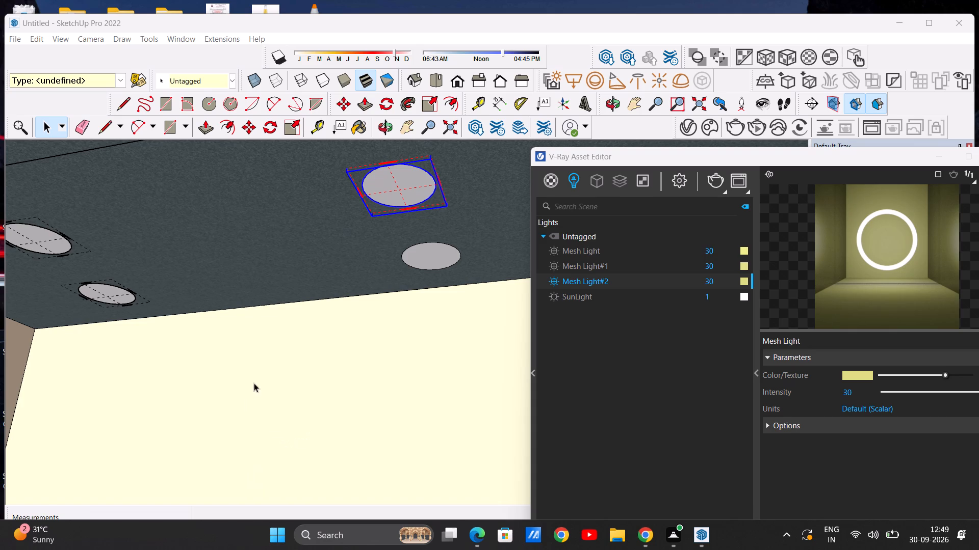
scroll(254, 383, "down", 3)
scroll(344, 377, "down", 1)
scroll(395, 333, "up", 5)
scroll(365, 294, "up", 2)
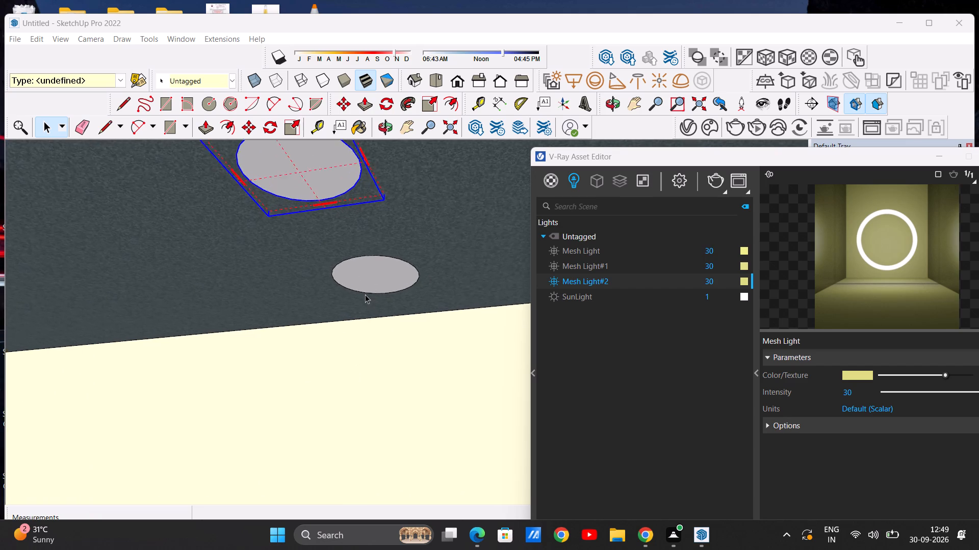
scroll(365, 294, "up", 2)
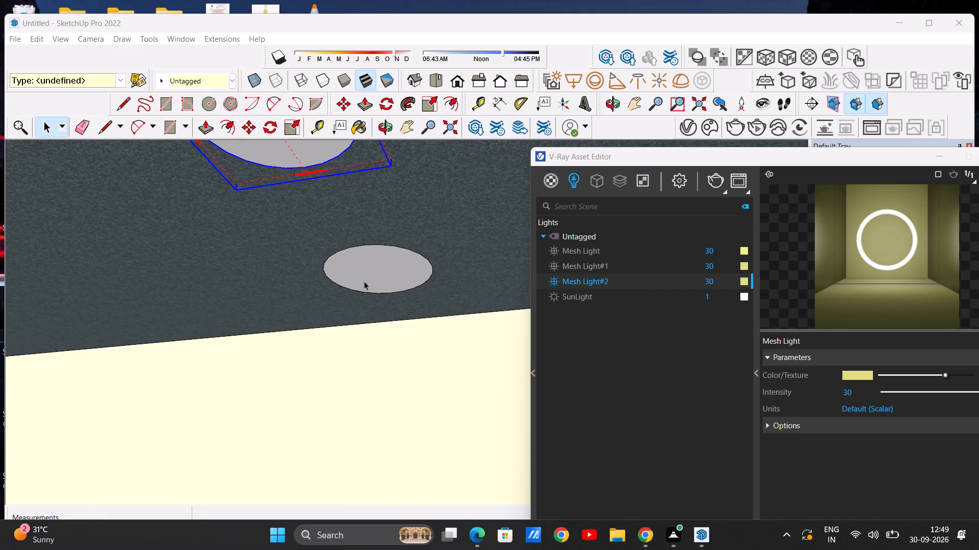
double_click(364, 281)
right_click(364, 281)
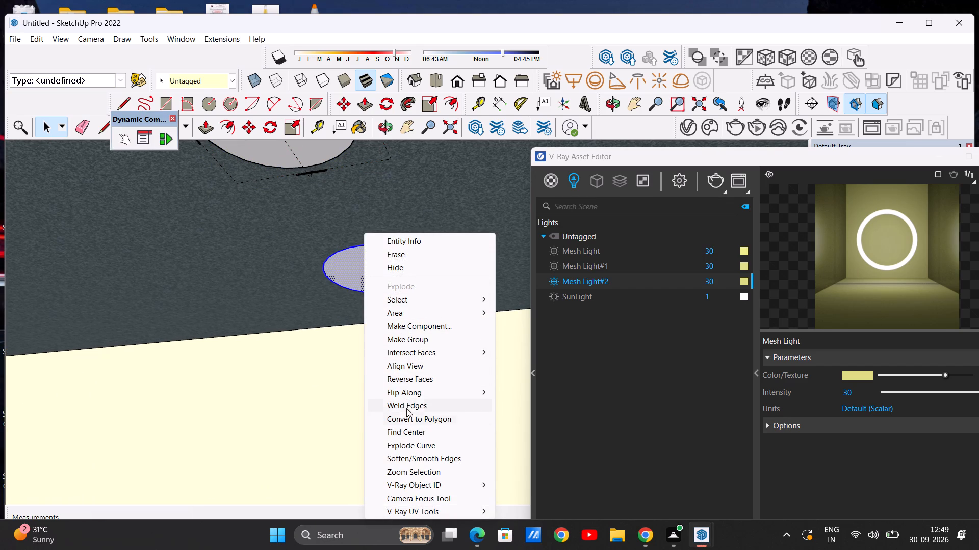
left_click(418, 342)
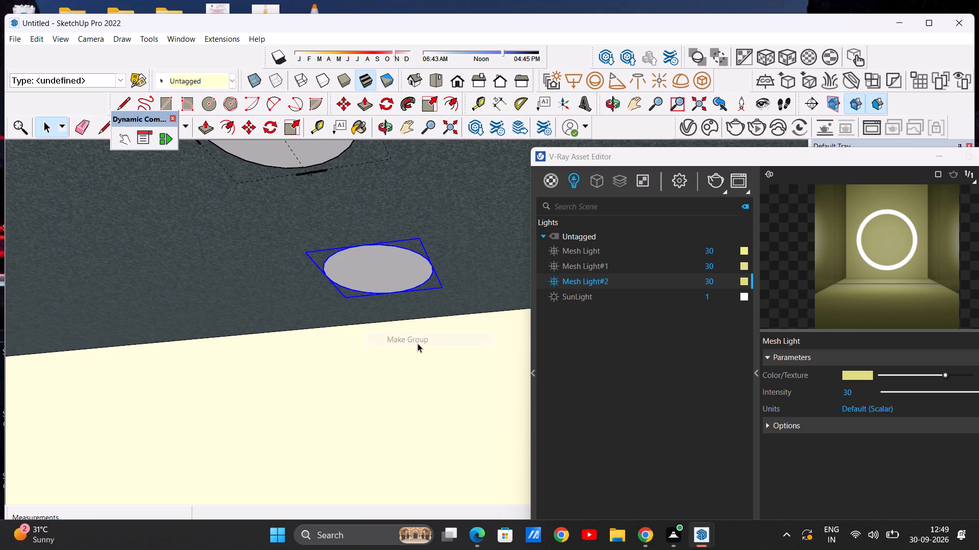
Convert the newly grouped circle of the second pair into a V-Ray mesh light.
scroll(312, 281, "down", 15)
scroll(375, 281, "up", 5)
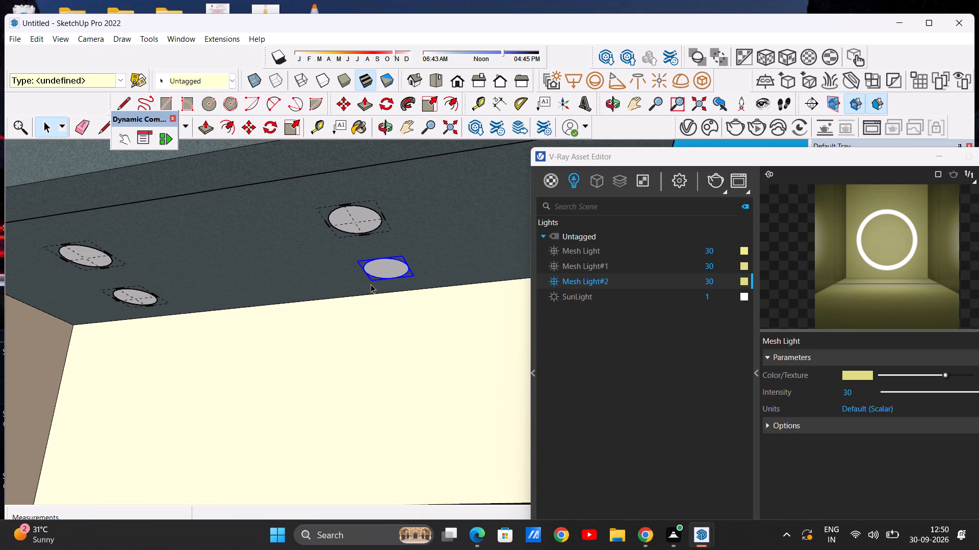
left_click(700, 79)
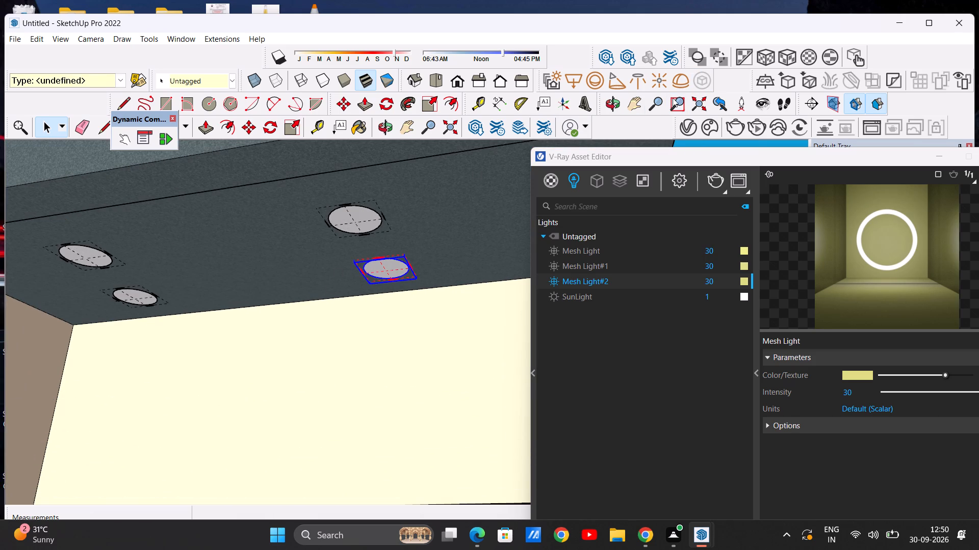
Set the Mesh Light#3 colour to pale yellow, RGB 0.89, 0.89, 0.559, in the V-Ray Asset Editor.
scroll(415, 259, "down", 5)
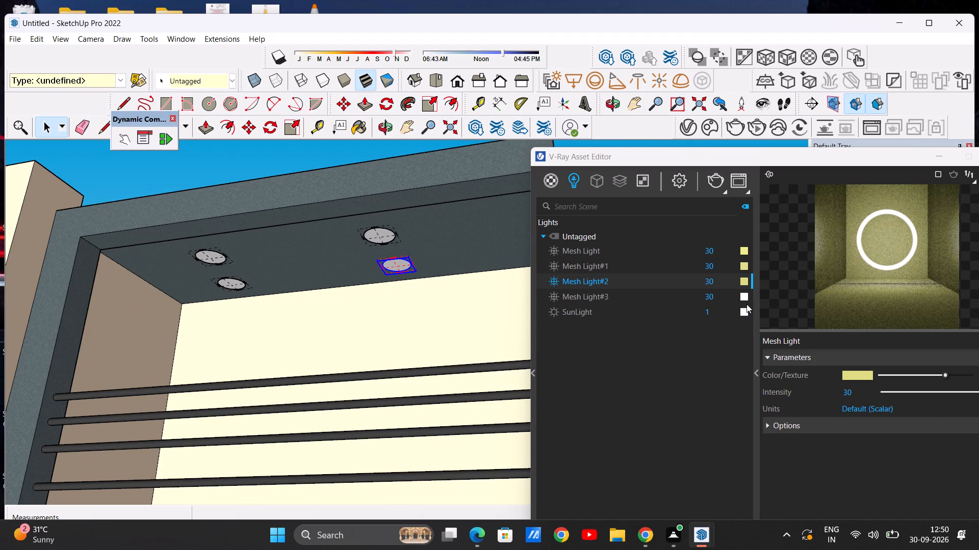
left_click(740, 295)
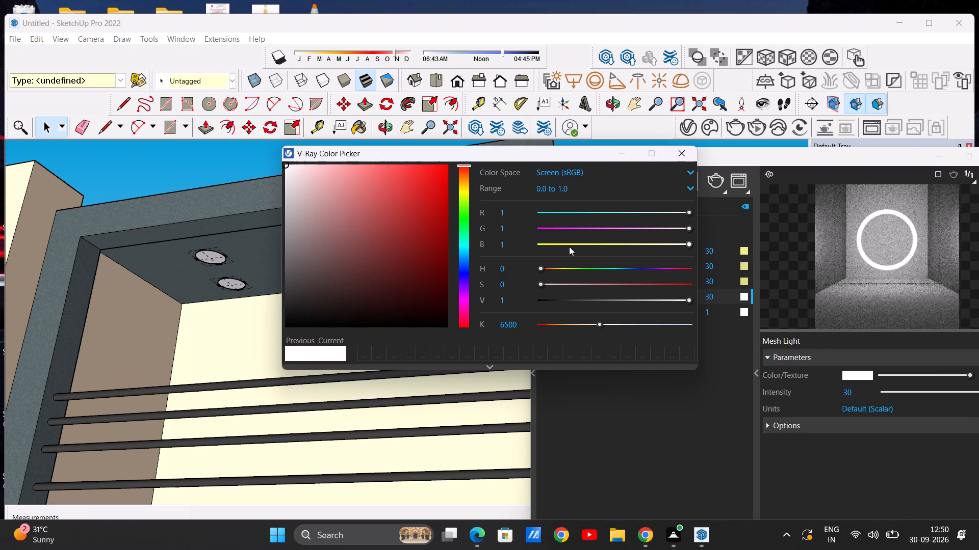
left_click(569, 246)
left_click(334, 184)
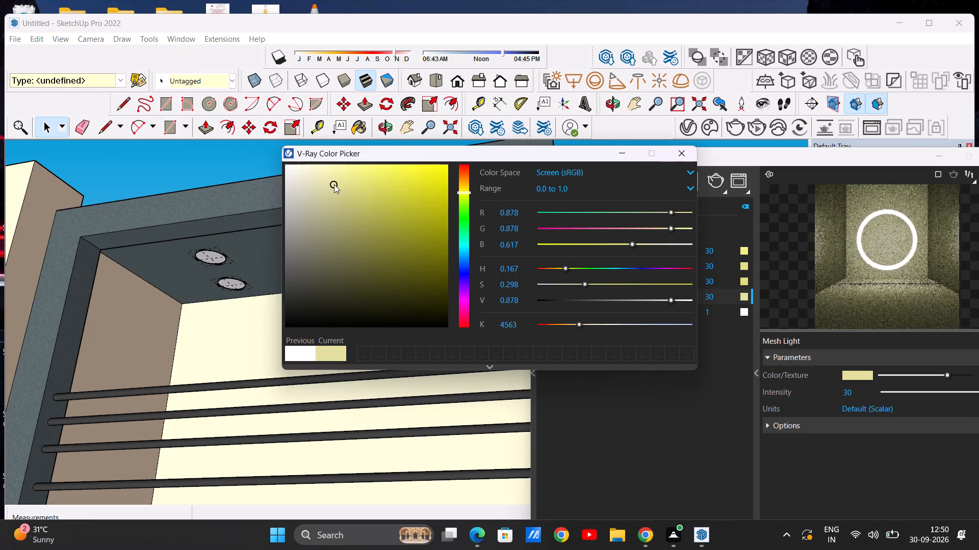
left_click(341, 181)
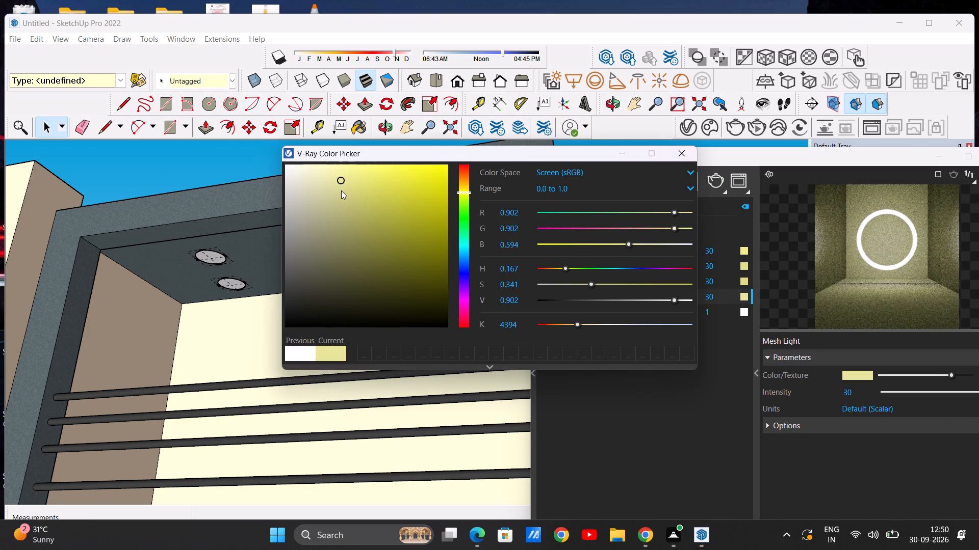
left_click(341, 190)
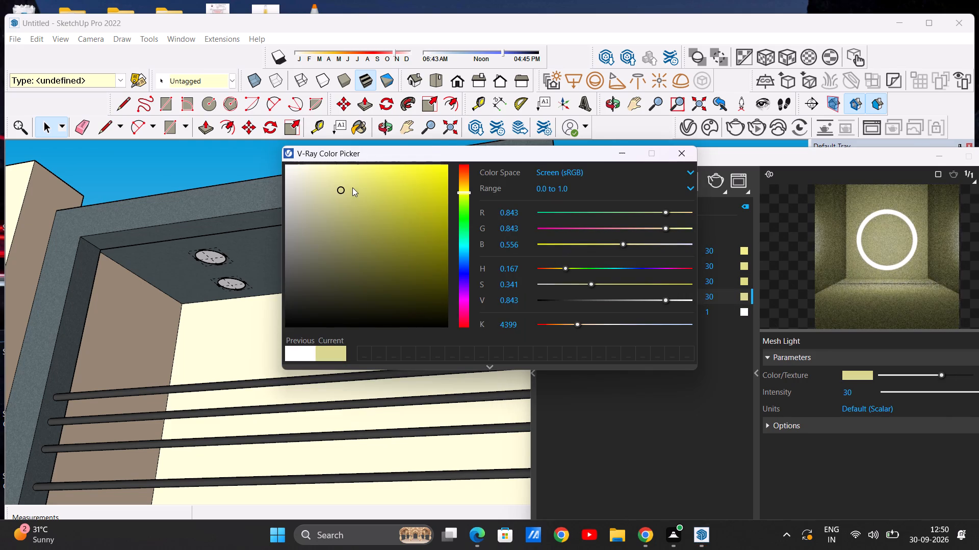
left_click(346, 183)
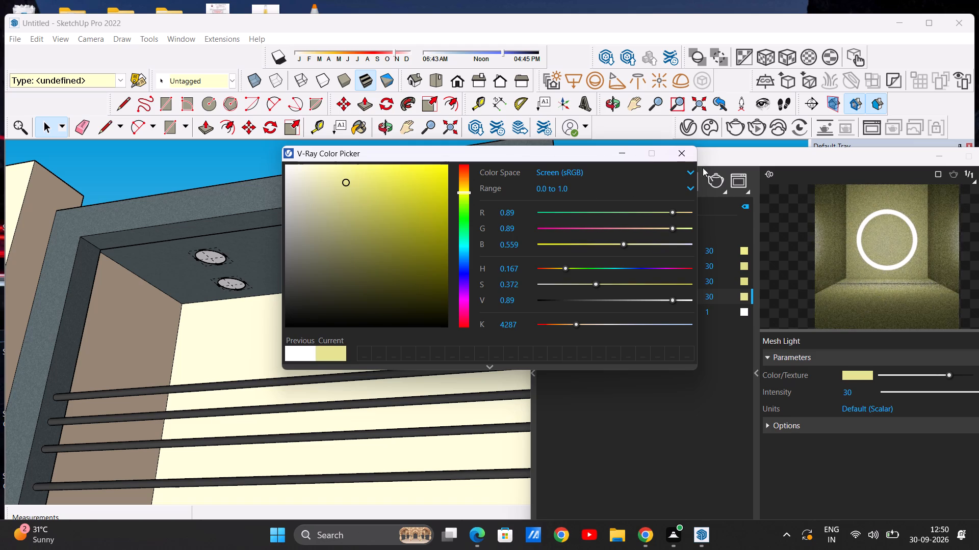
left_click(682, 157)
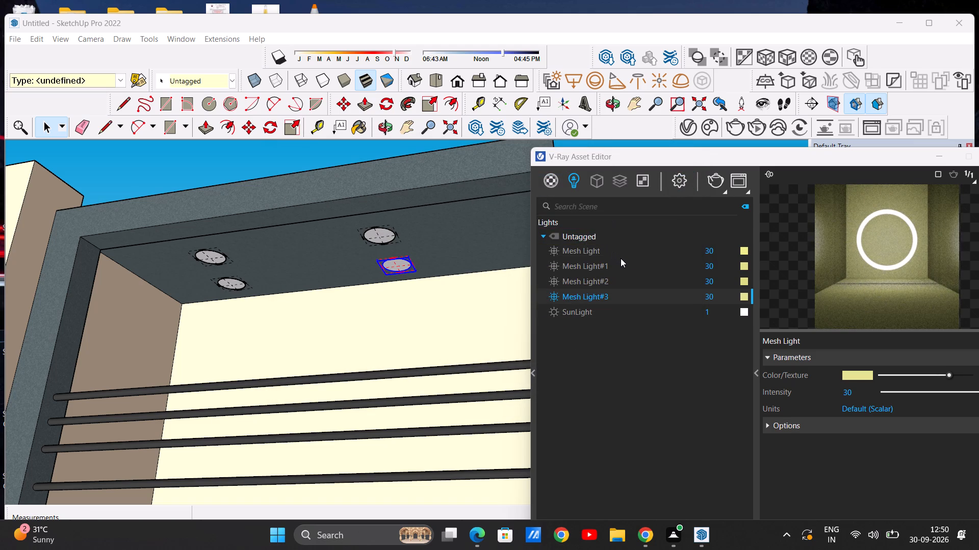
Render the balcony ceiling with both pairs of mesh lights in V-Ray.
scroll(399, 267, "down", 3)
scroll(305, 280, "up", 3)
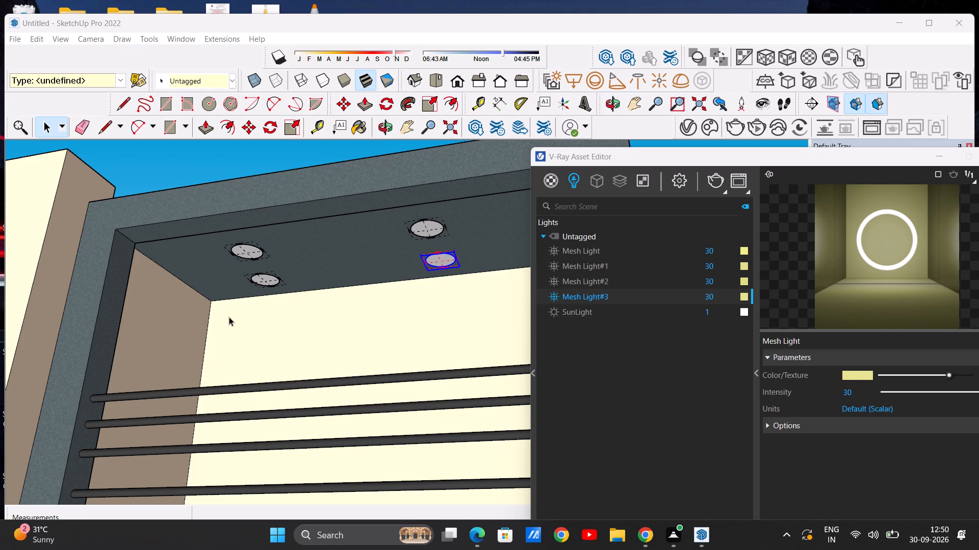
scroll(318, 305, "down", 4)
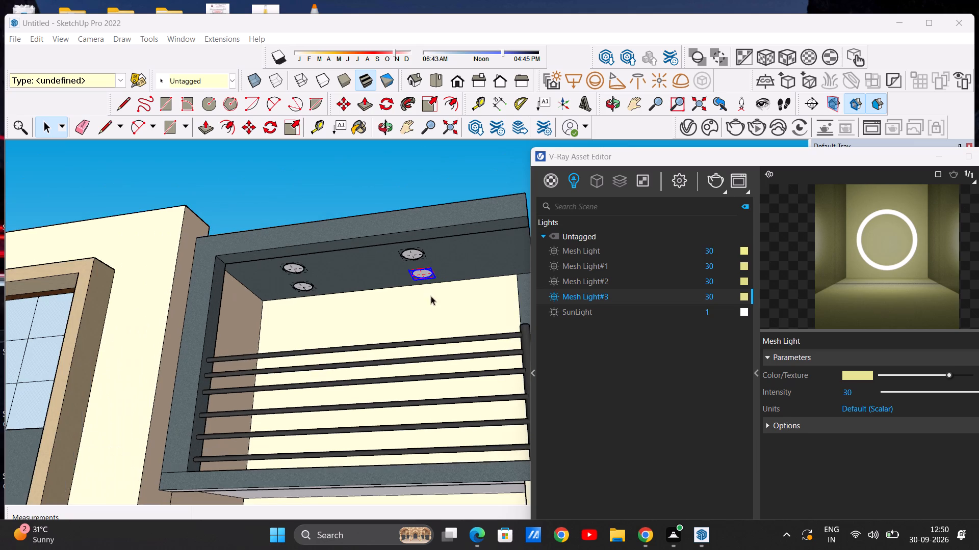
scroll(328, 285, "up", 4)
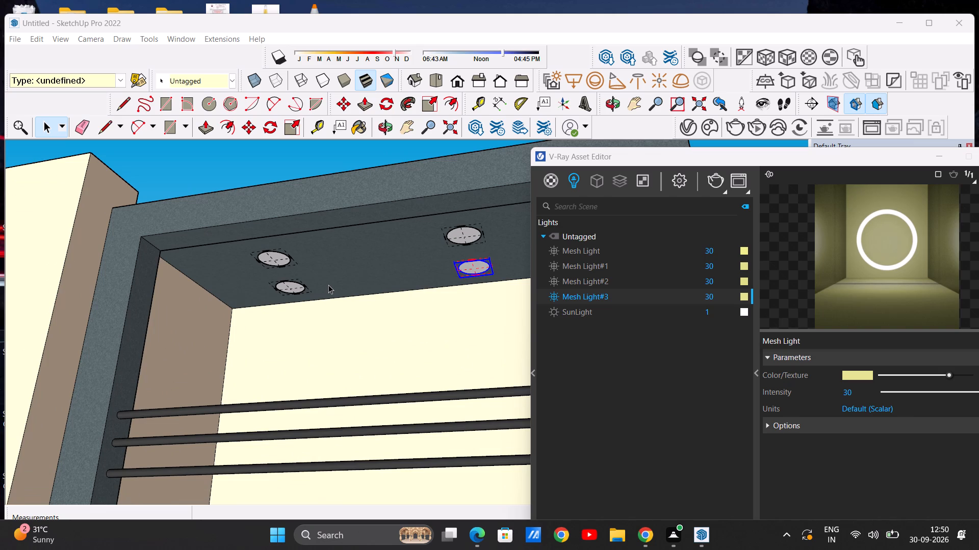
scroll(328, 285, "down", 3)
scroll(264, 306, "up", 5)
scroll(264, 306, "down", 2)
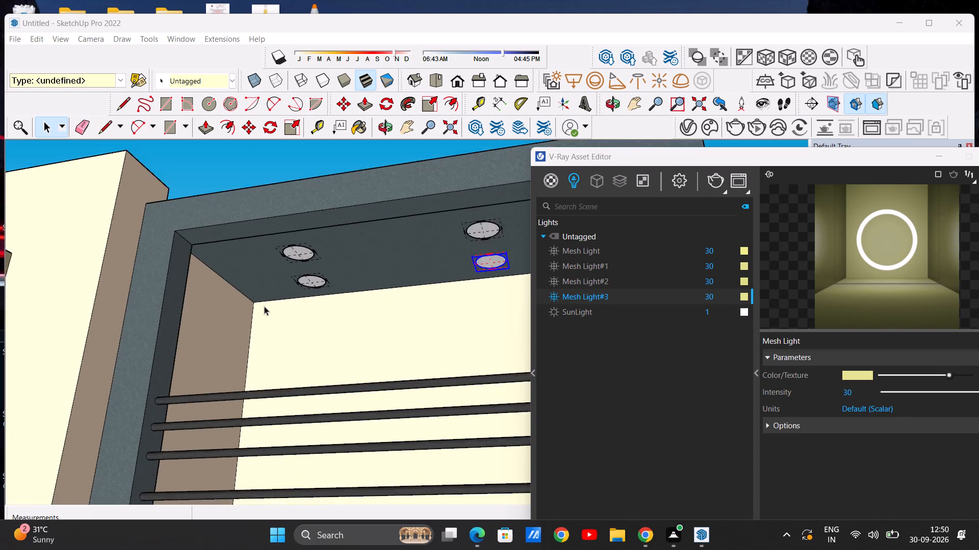
scroll(264, 306, "down", 4)
scroll(335, 273, "up", 3)
left_click(292, 164)
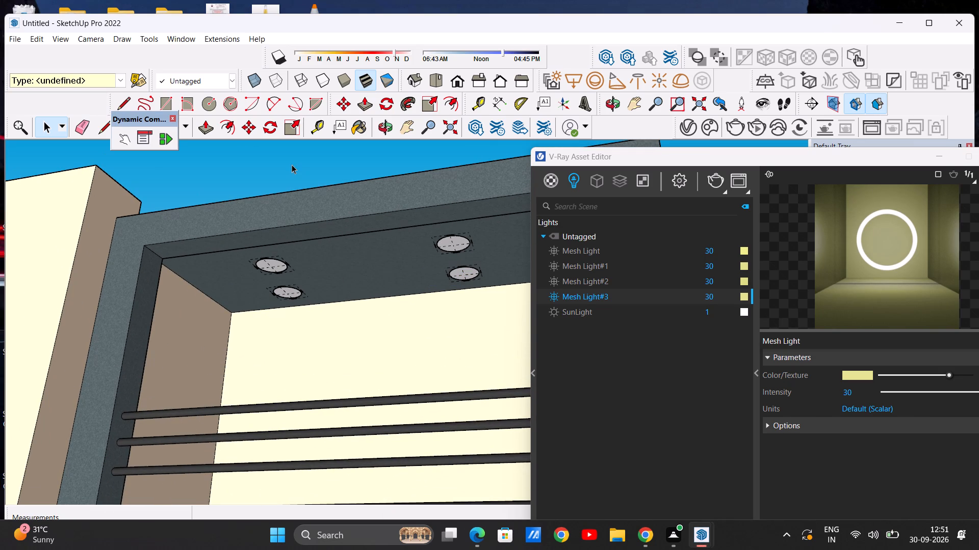
scroll(299, 279, "down", 4)
scroll(265, 280, "up", 6)
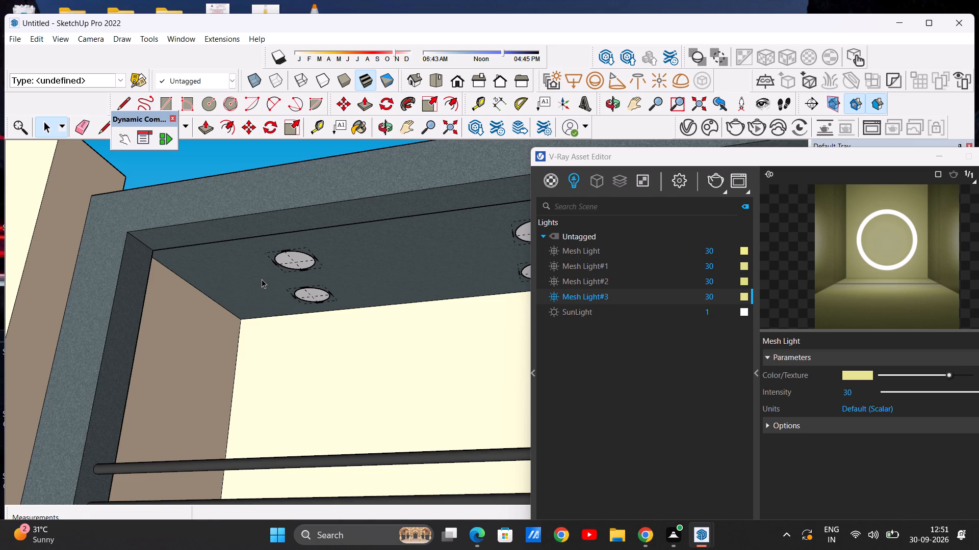
scroll(280, 279, "down", 3)
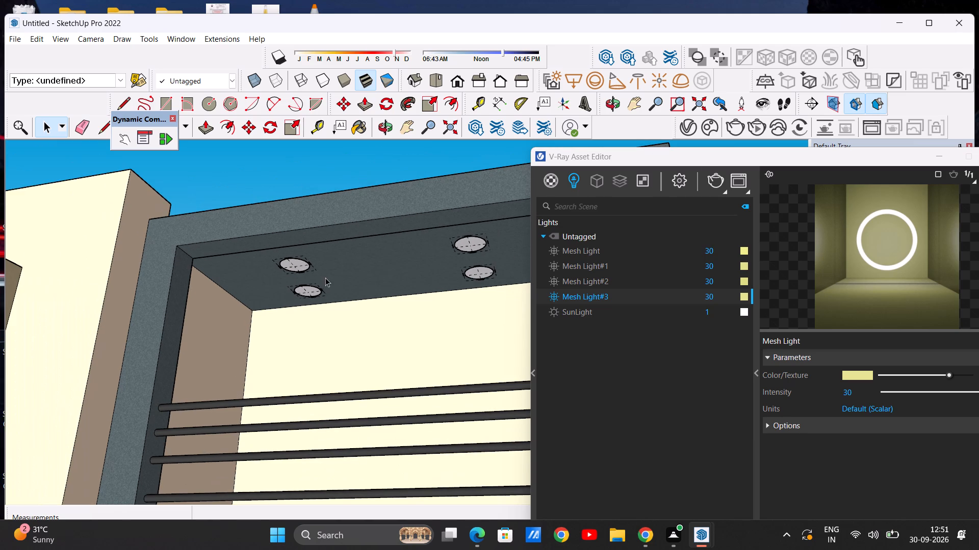
scroll(347, 308, "down", 2)
scroll(393, 323, "up", 1)
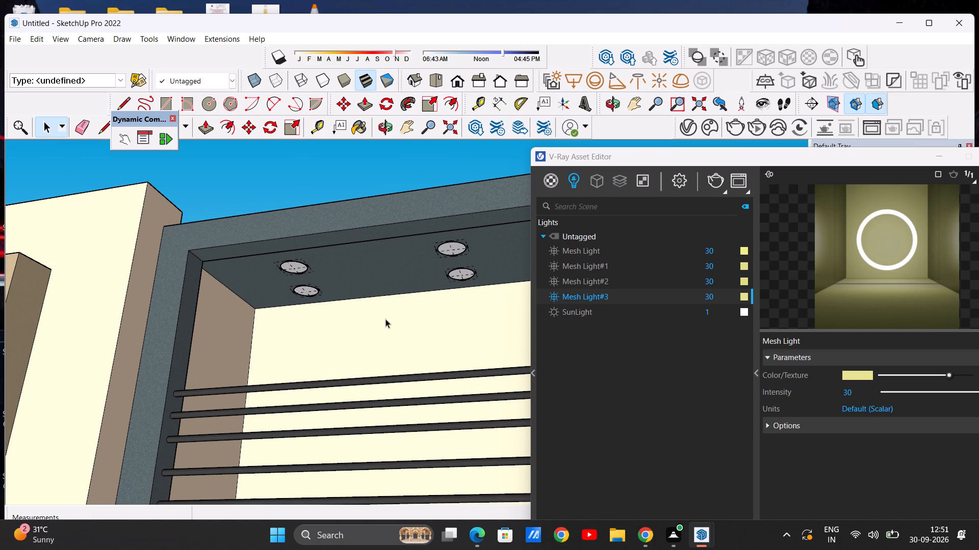
middle_click_drag(359, 315, 350, 284)
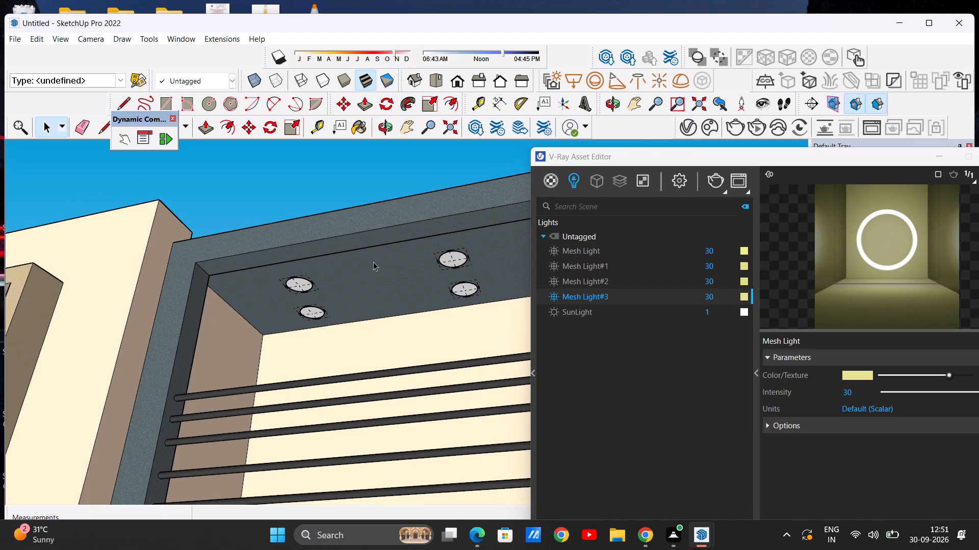
scroll(372, 261, "up", 2)
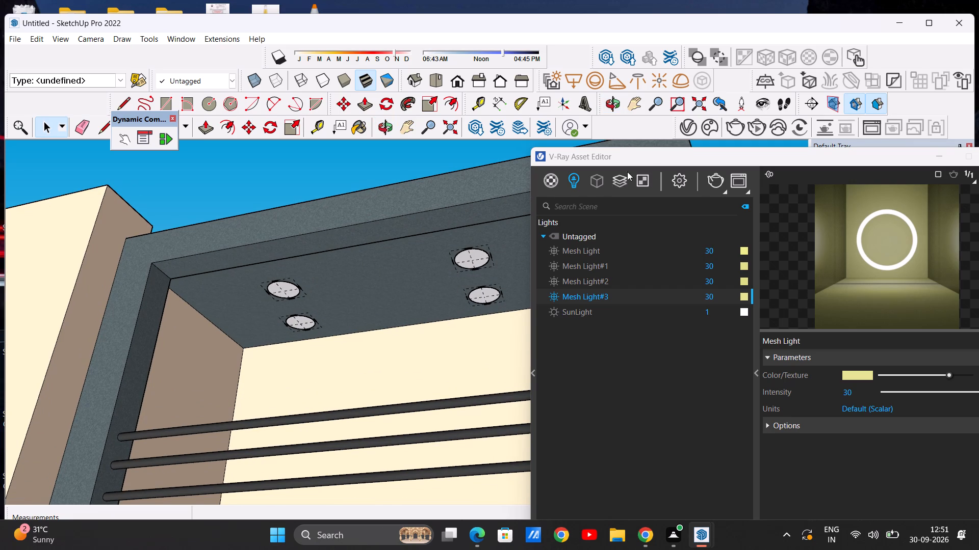
left_click(714, 182)
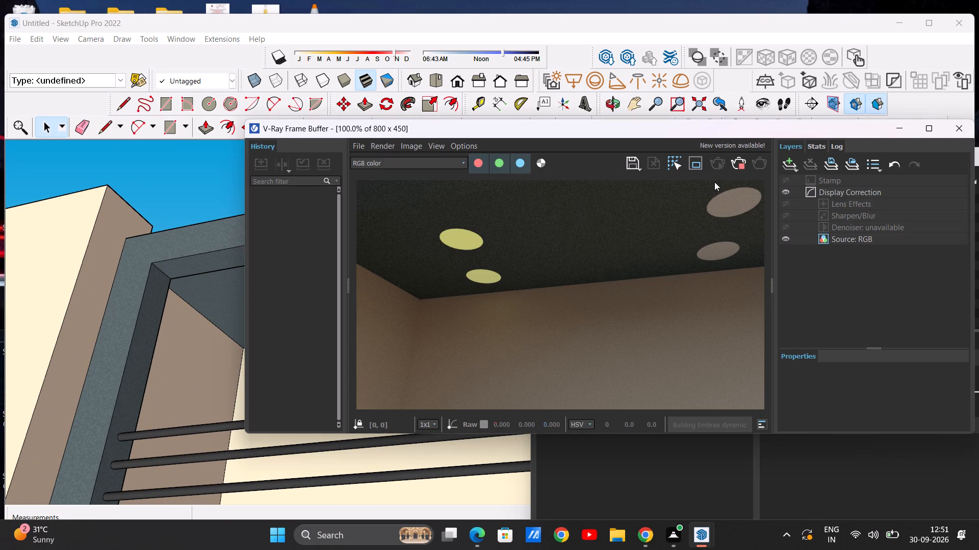
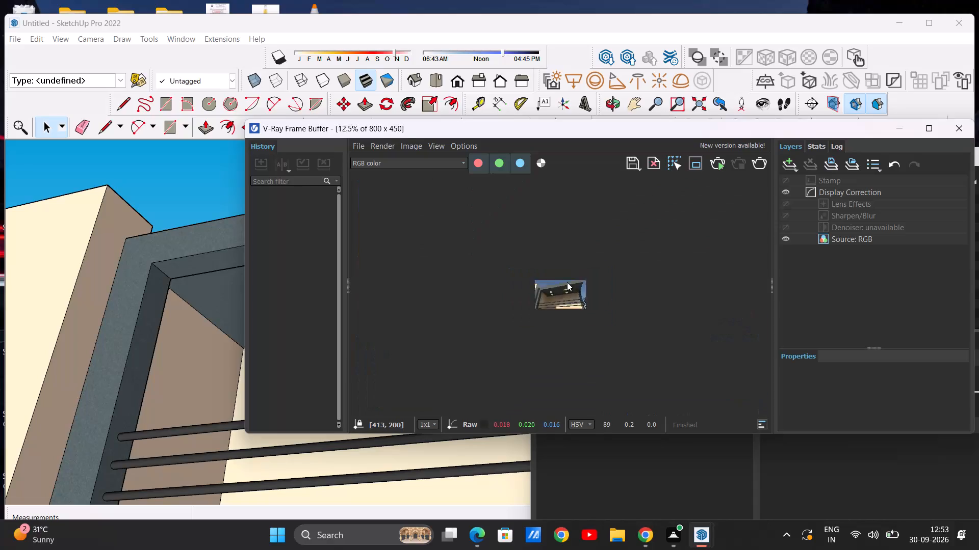
Examine the four pale yellow ceiling lights in the finished balcony render.
scroll(567, 282, "up", 1)
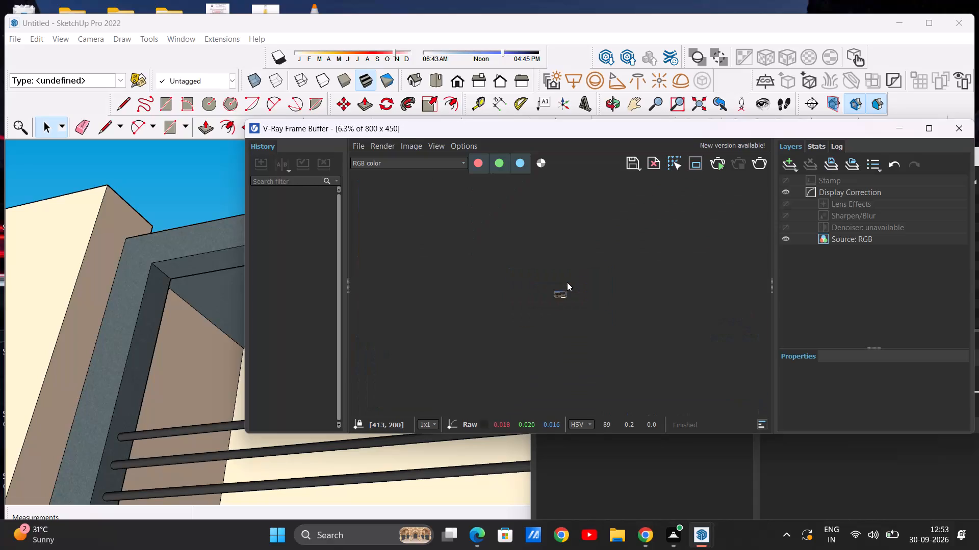
scroll(567, 282, "up", 6)
scroll(558, 278, "down", 2)
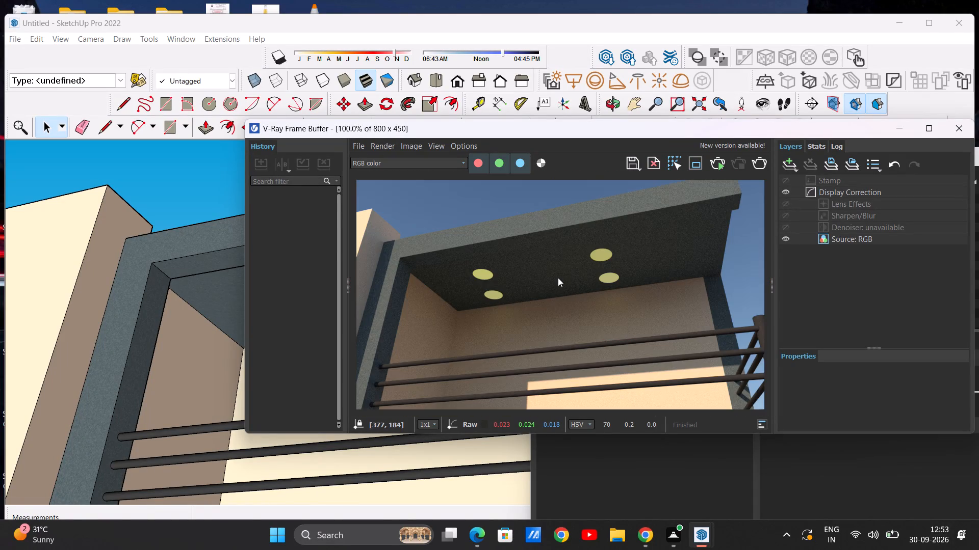
scroll(558, 278, "up", 1)
scroll(558, 278, "down", 2)
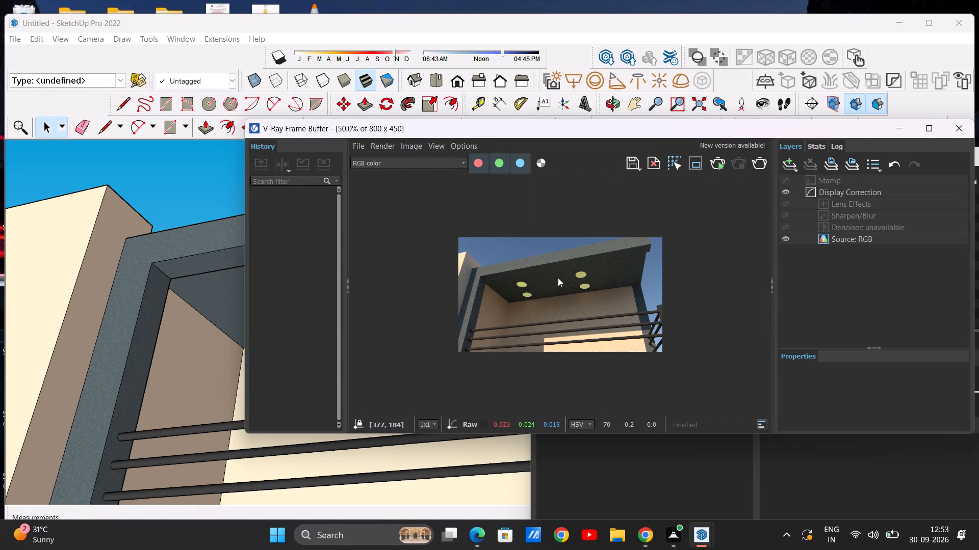
scroll(573, 290, "up", 1)
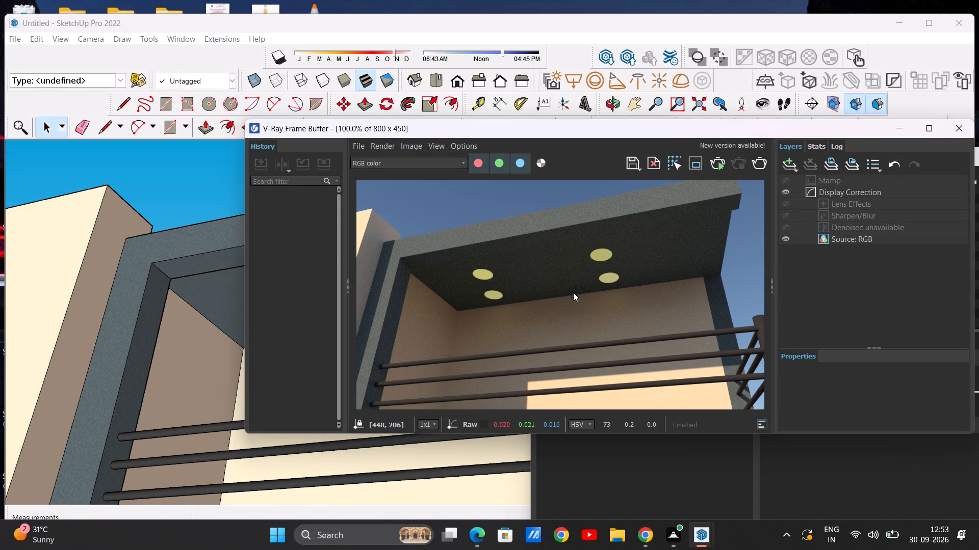
middle_click_drag(576, 305, 581, 320)
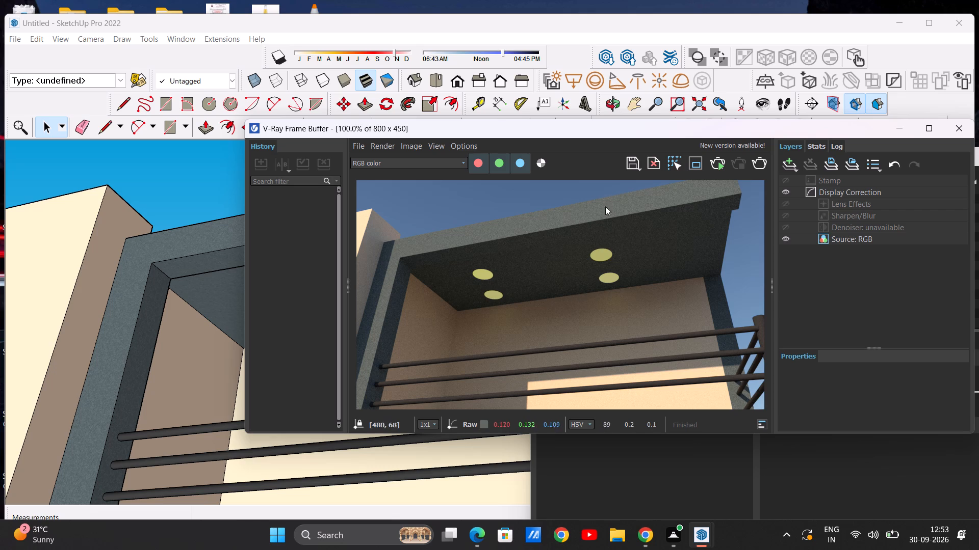
Save the balcony render as a PNG image named 8 in the Documents folder and close the frame buffer.
left_click(626, 165)
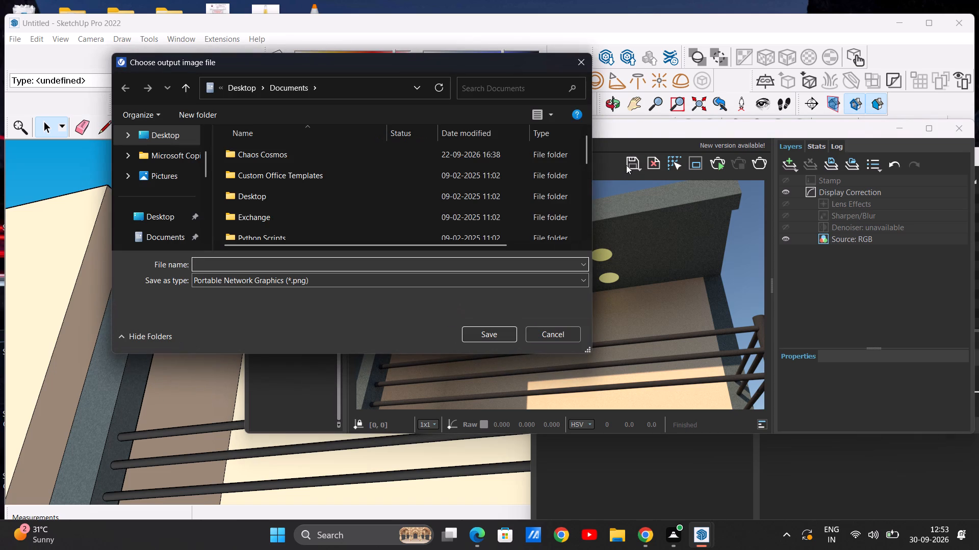
key("8")
left_click(481, 337)
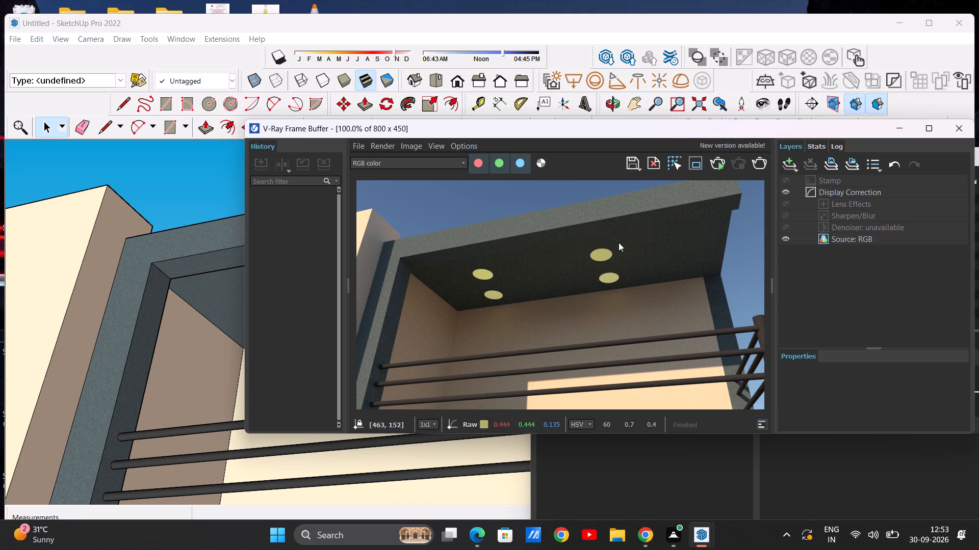
left_click(954, 127)
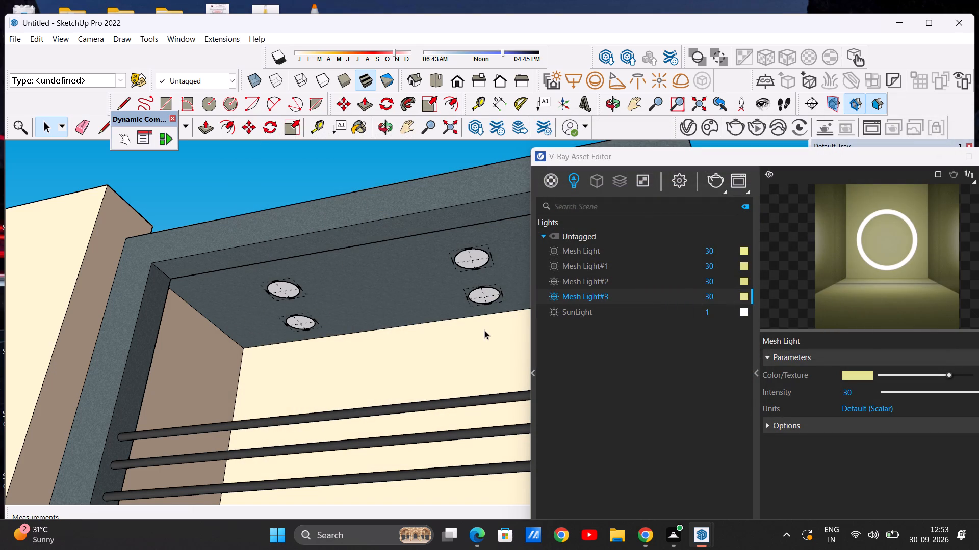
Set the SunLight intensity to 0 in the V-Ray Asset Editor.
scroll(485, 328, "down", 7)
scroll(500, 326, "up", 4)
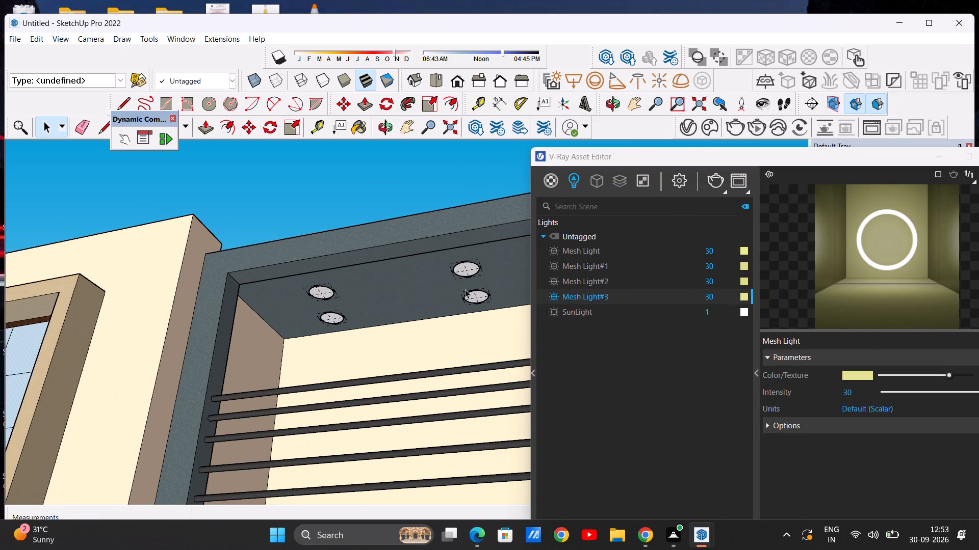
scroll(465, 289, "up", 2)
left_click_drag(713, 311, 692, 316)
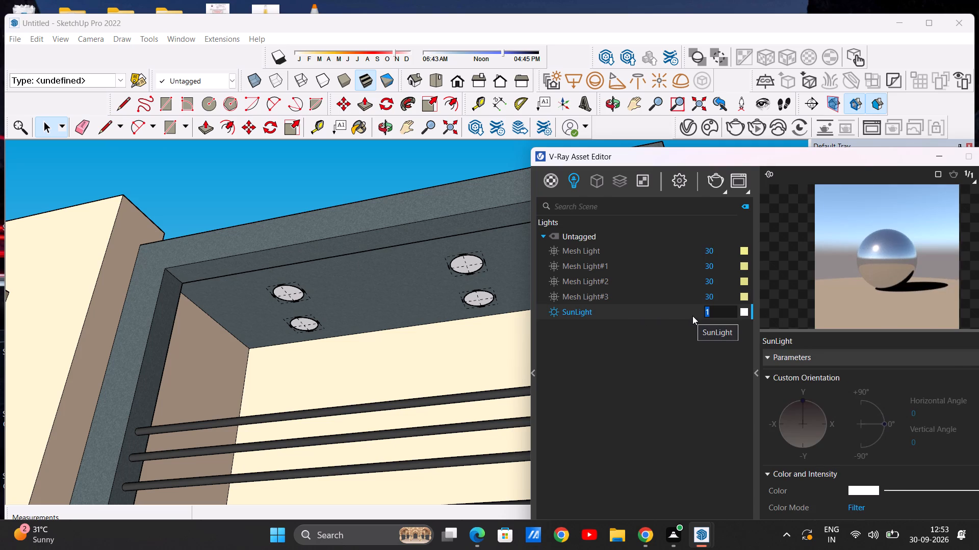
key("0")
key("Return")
Render the balcony ceiling without sunlight in V-Ray and examine the glow of the four mesh lights.
left_click(717, 180)
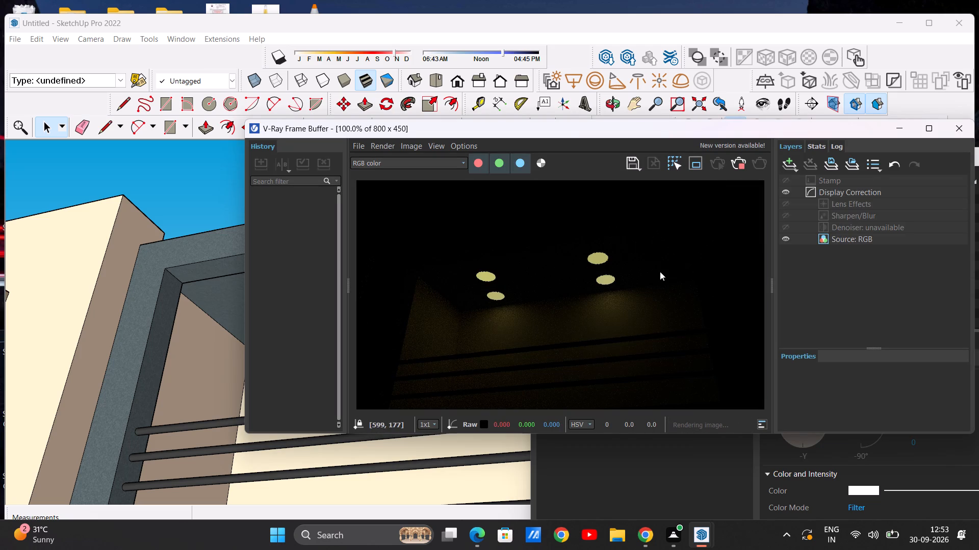
scroll(603, 305, "up", 1)
scroll(592, 307, "down", 2)
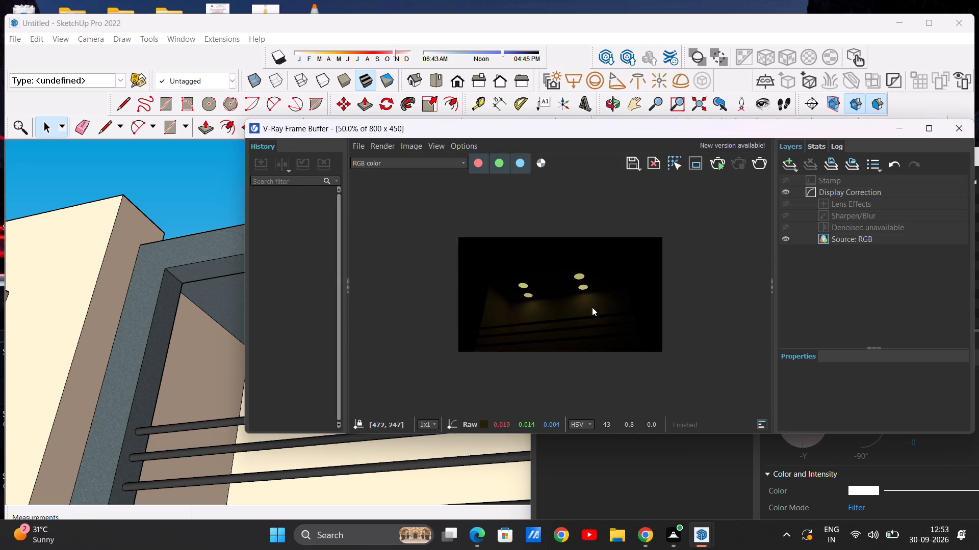
scroll(603, 300, "up", 1)
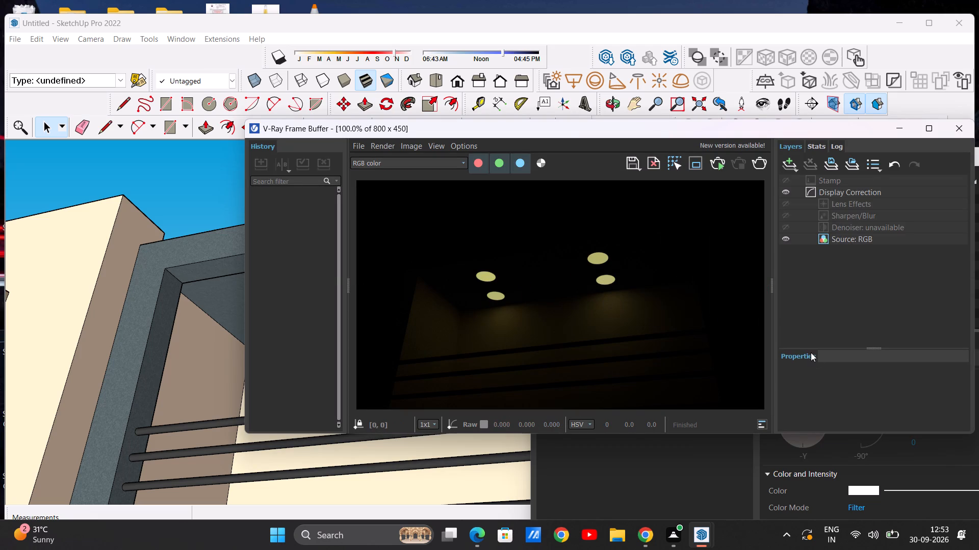
left_click(811, 352)
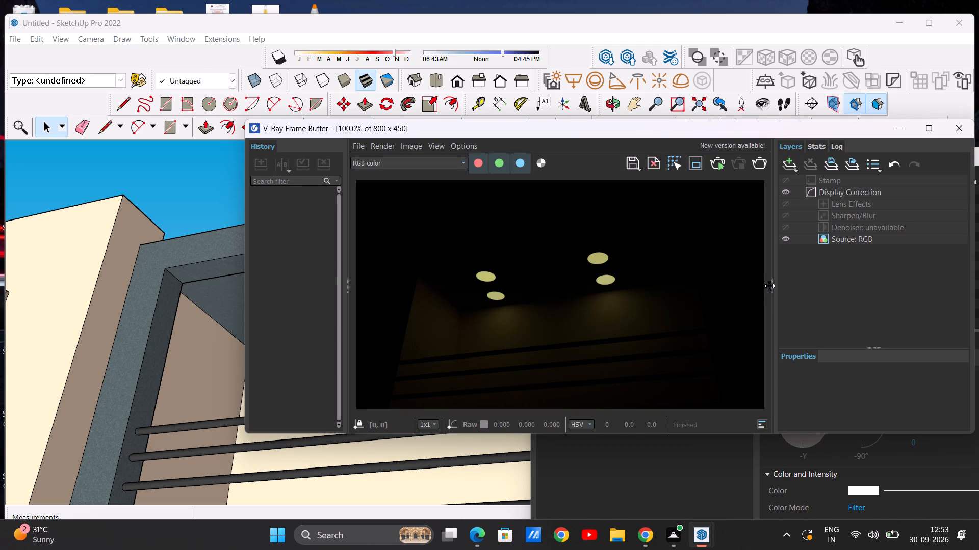
left_click(769, 286)
scroll(501, 316, "up", 4)
scroll(502, 320, "down", 5)
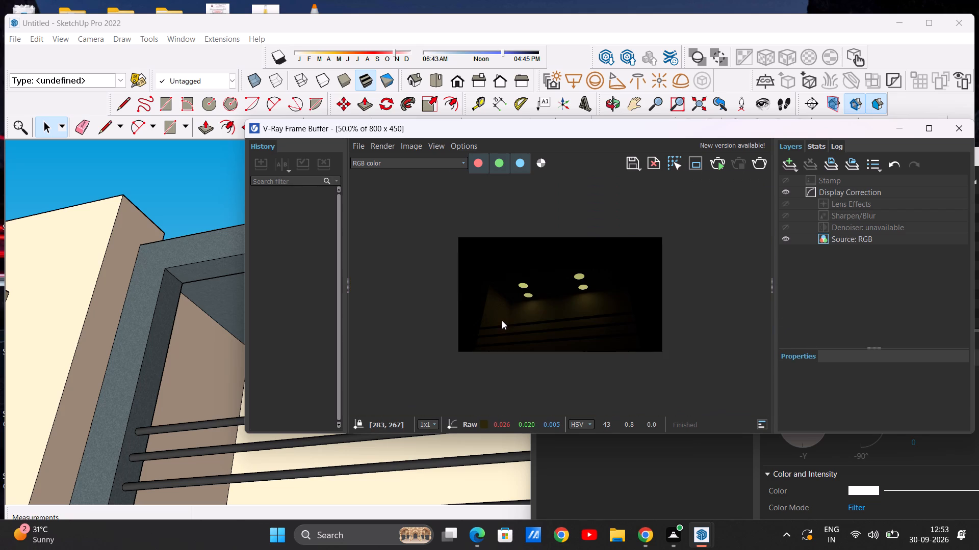
scroll(606, 302, "up", 1)
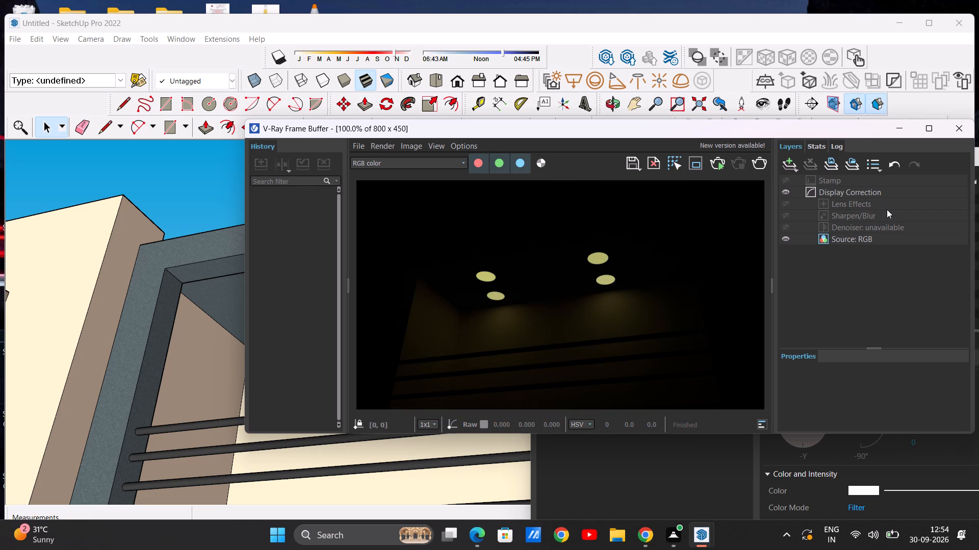
left_click(967, 124)
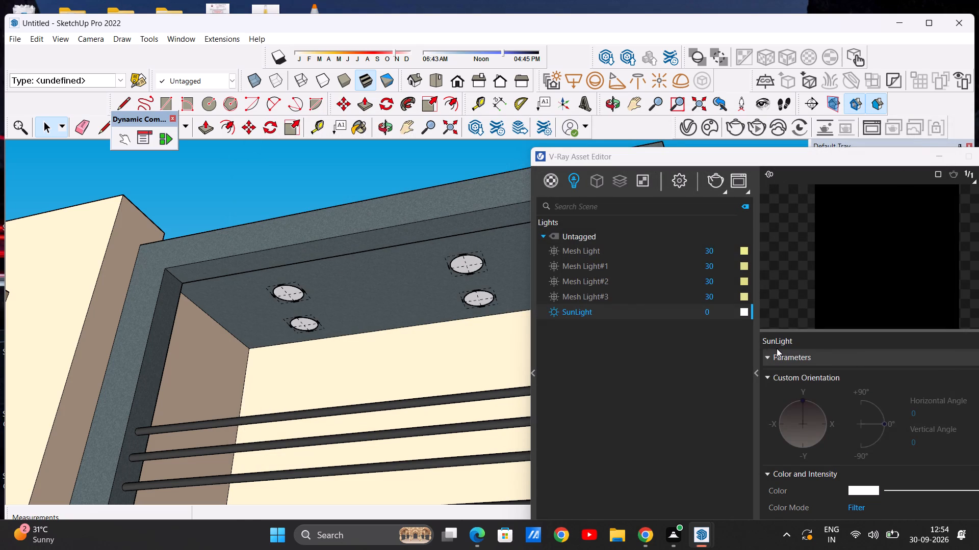
Examine the balcony's ceiling lights and their surroundings in the model.
scroll(777, 348, "up", 1)
scroll(344, 372, "up", 5)
scroll(349, 372, "down", 9)
scroll(374, 376, "up", 3)
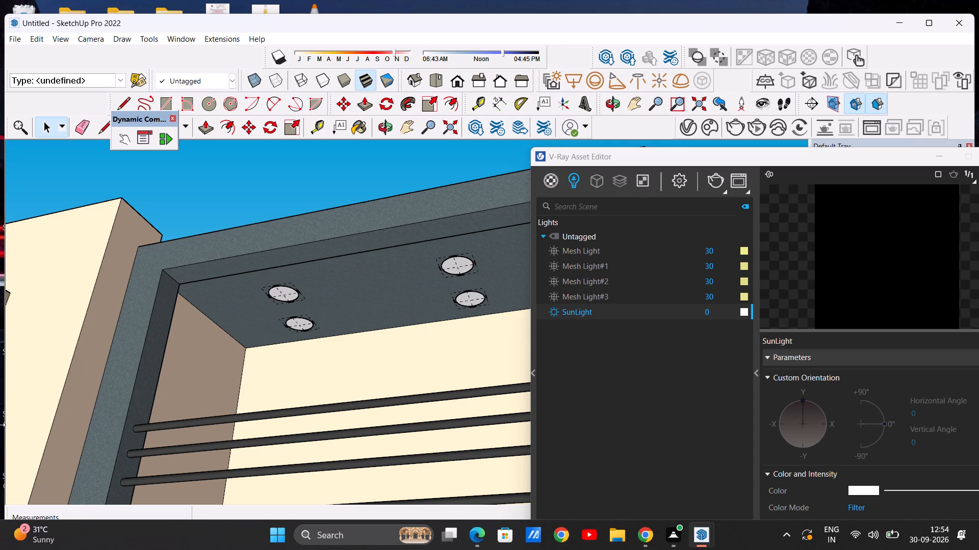
scroll(463, 317, "down", 4)
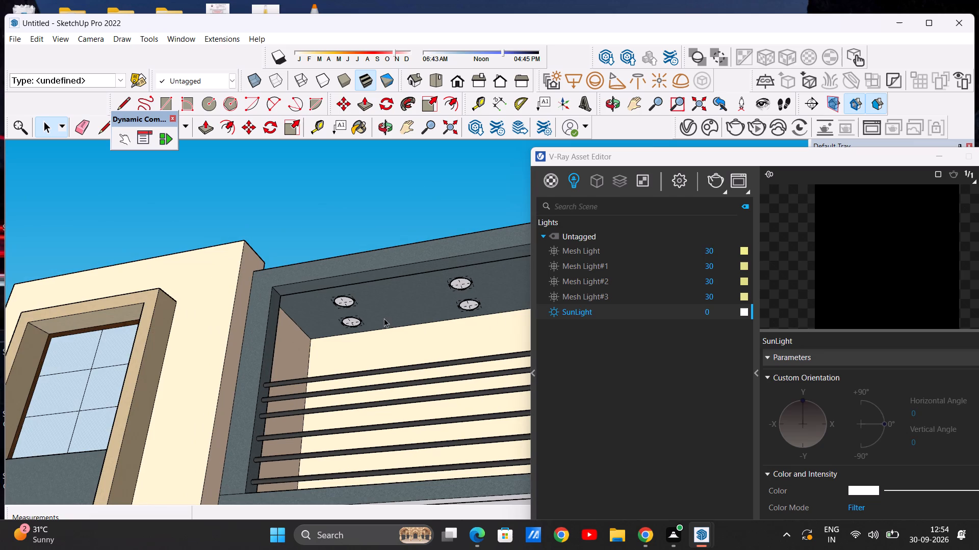
scroll(409, 327, "down", 1)
scroll(439, 314, "up", 1)
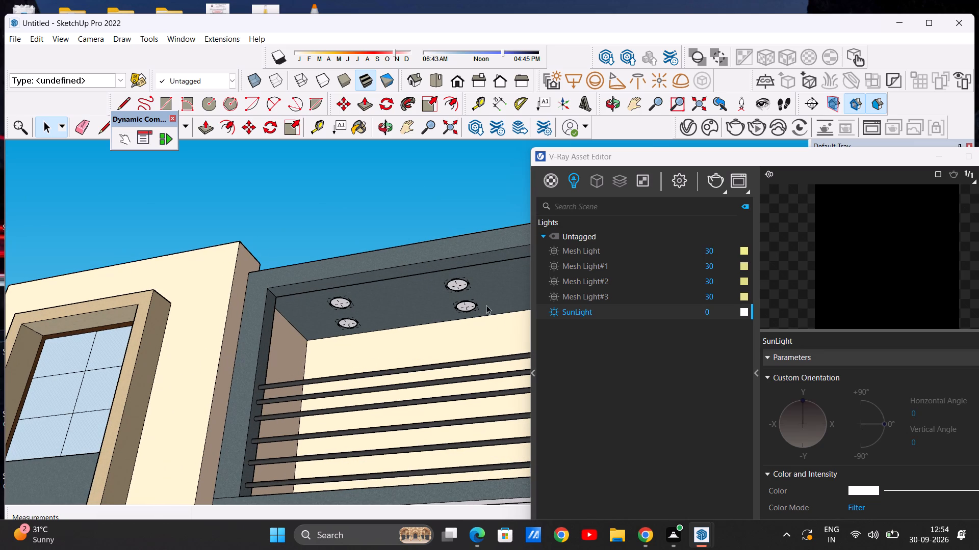
scroll(493, 314, "down", 2)
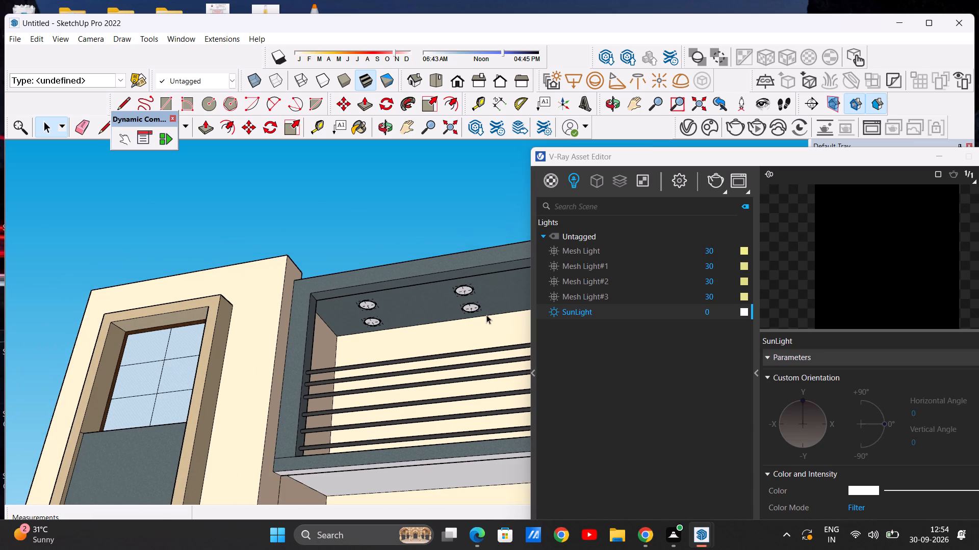
scroll(397, 323, "up", 2)
scroll(371, 320, "down", 3)
scroll(480, 318, "up", 2)
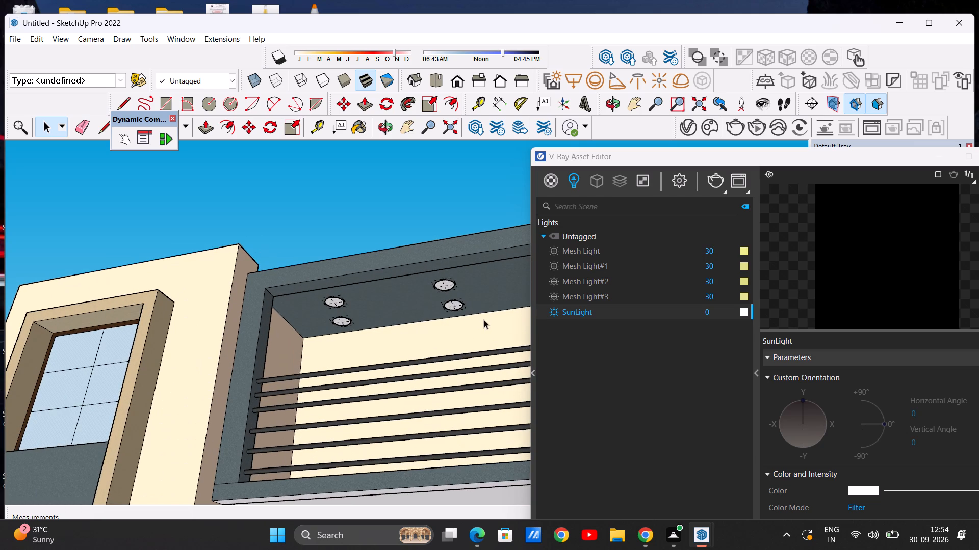
scroll(484, 320, "up", 1)
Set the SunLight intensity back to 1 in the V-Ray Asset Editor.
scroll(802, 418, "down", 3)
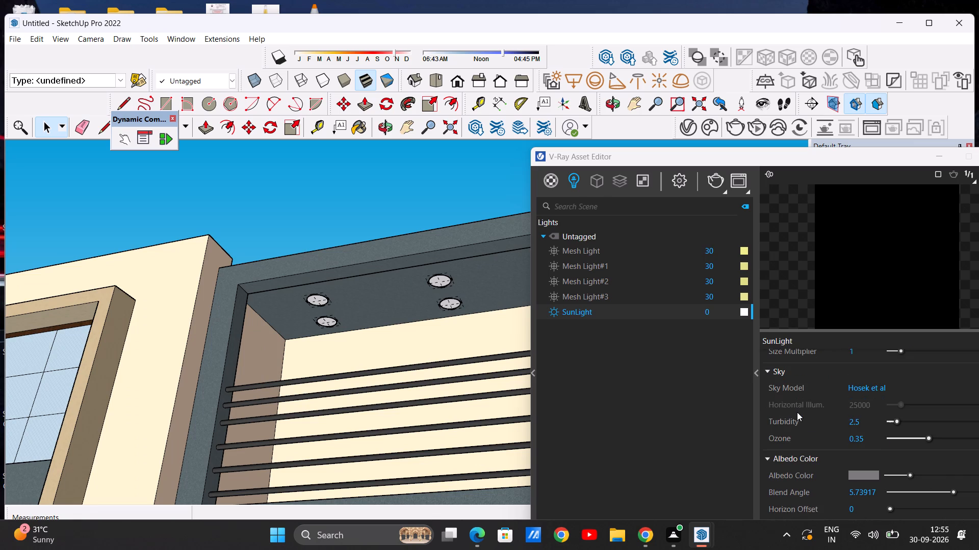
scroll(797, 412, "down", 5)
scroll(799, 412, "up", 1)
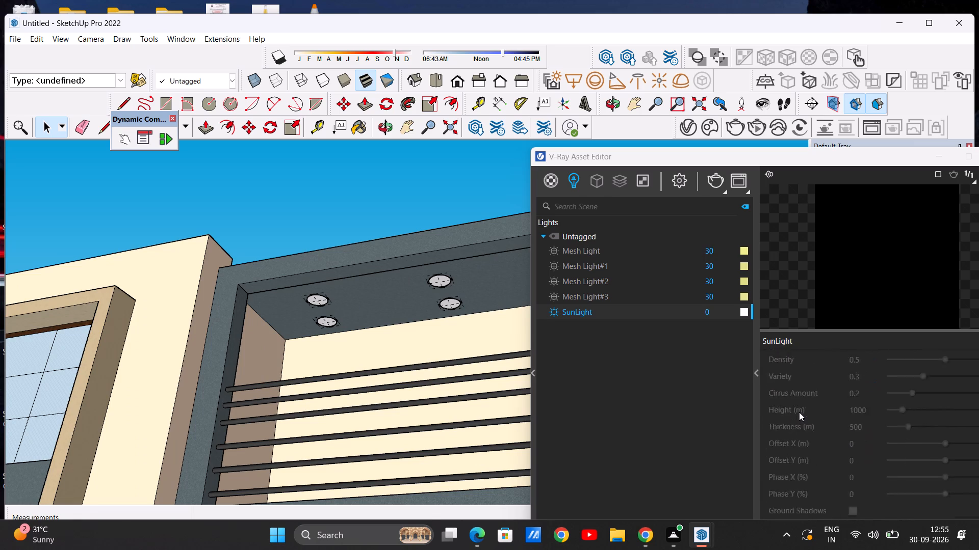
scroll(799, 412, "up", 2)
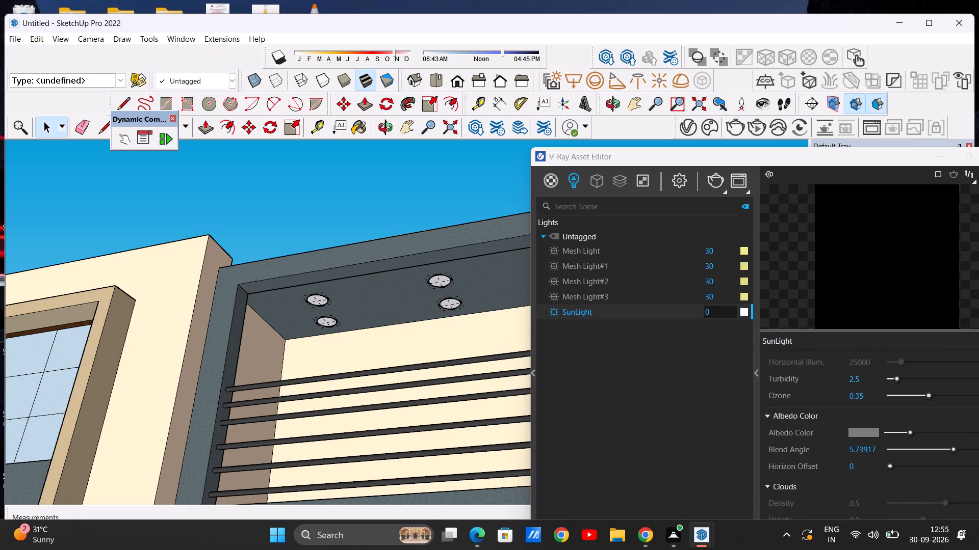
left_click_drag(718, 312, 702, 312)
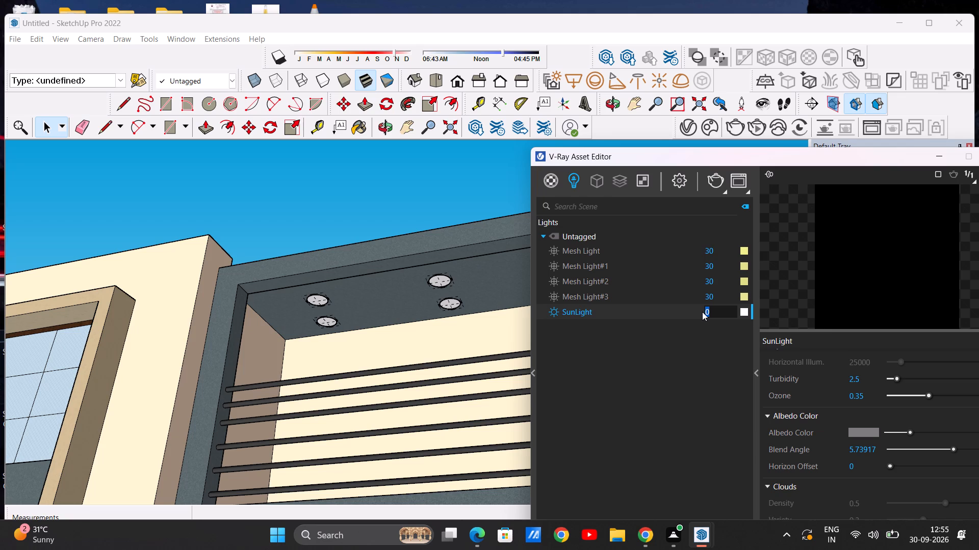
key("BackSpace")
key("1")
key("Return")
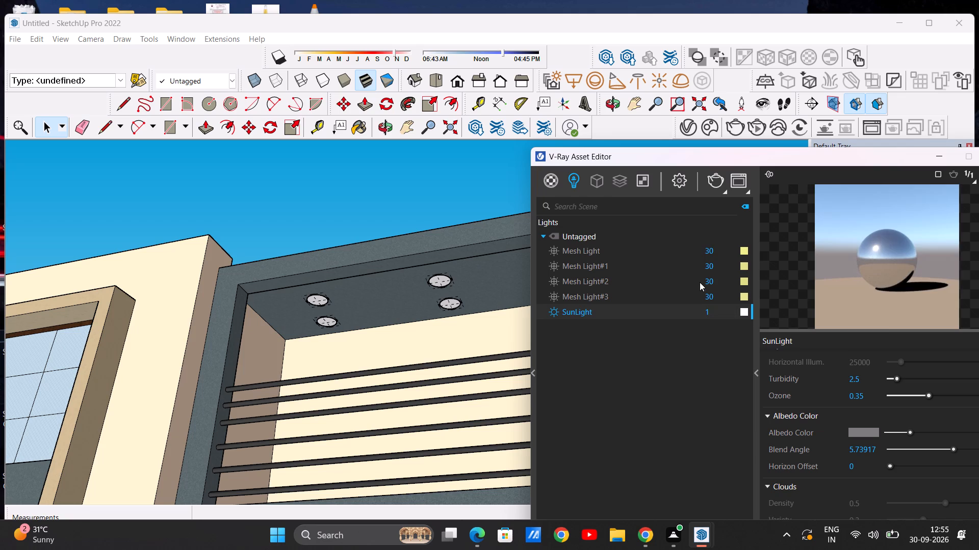
Render the balcony with the sunlight on in V-Ray and examine the four mesh lights and the wall below them up close.
left_click(720, 176)
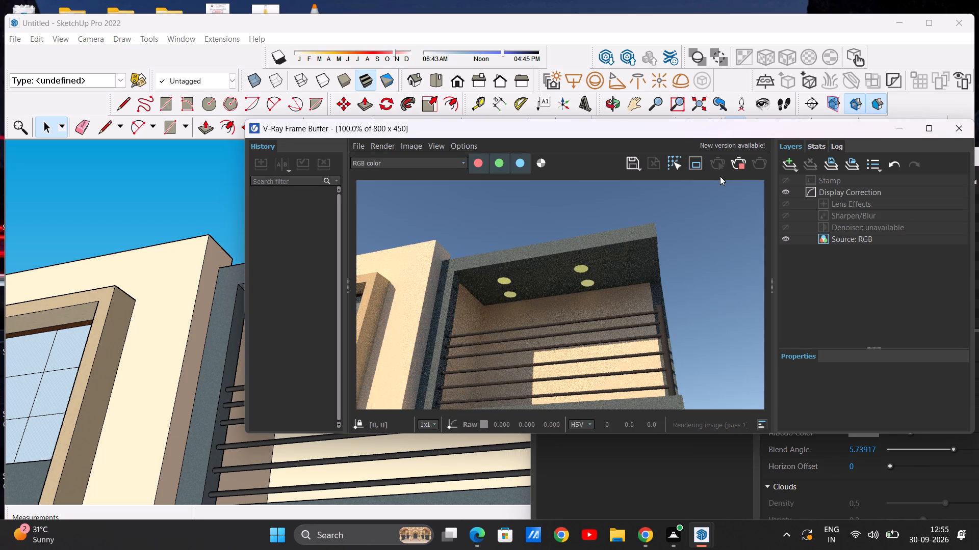
scroll(524, 354, "up", 3)
scroll(536, 354, "down", 2)
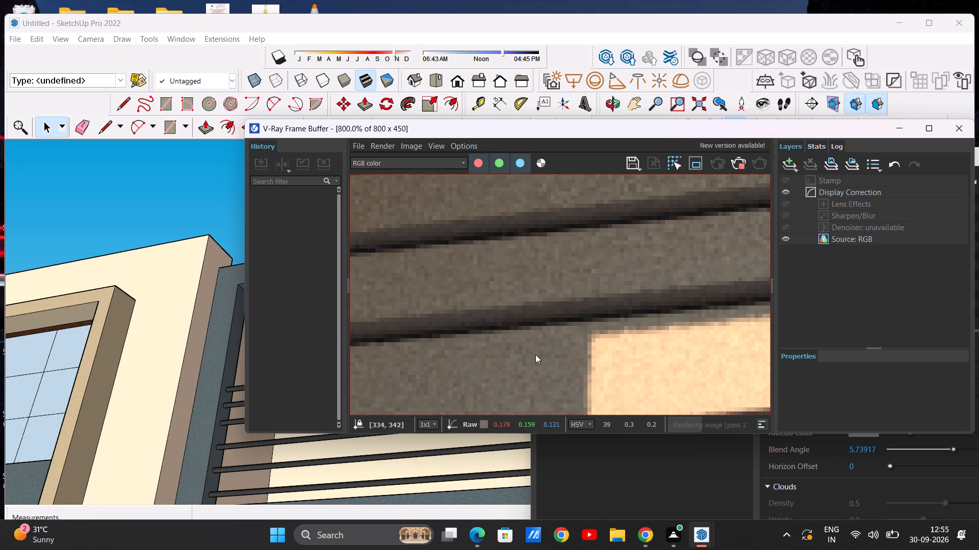
scroll(535, 354, "down", 2)
scroll(548, 296, "up", 1)
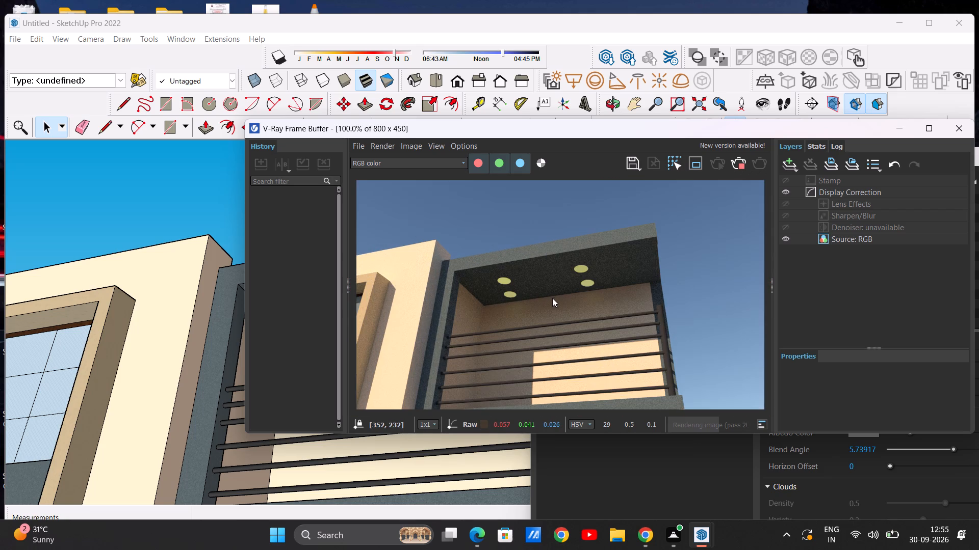
scroll(493, 272, "up", 1)
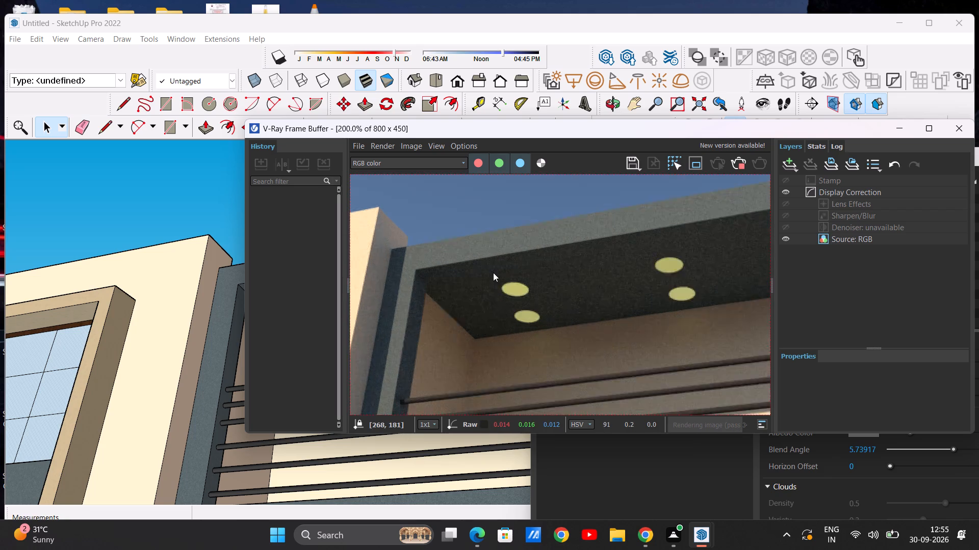
scroll(493, 272, "up", 1)
scroll(505, 278, "down", 2)
scroll(535, 285, "up", 1)
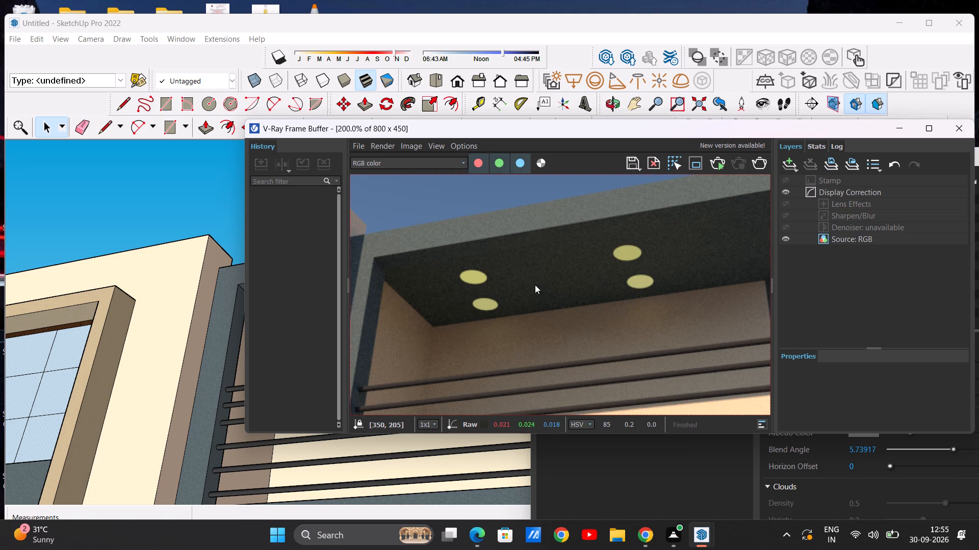
scroll(519, 259, "down", 2)
scroll(574, 301, "up", 1)
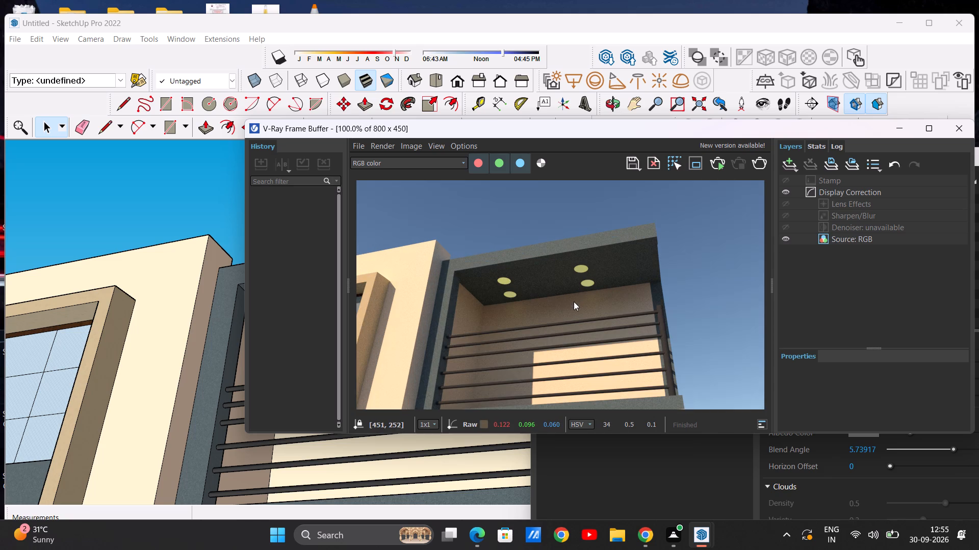
scroll(519, 291, "up", 1)
scroll(444, 282, "down", 2)
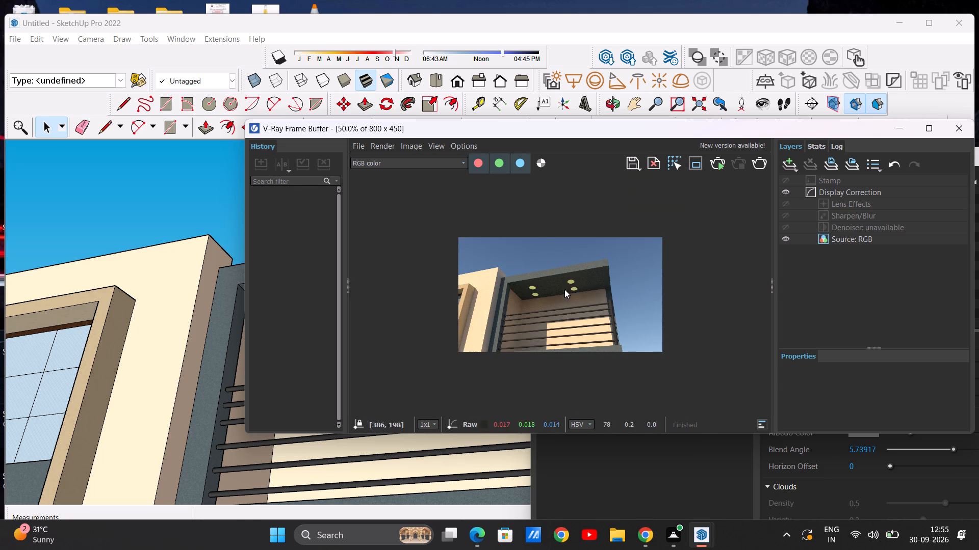
scroll(577, 287, "up", 2)
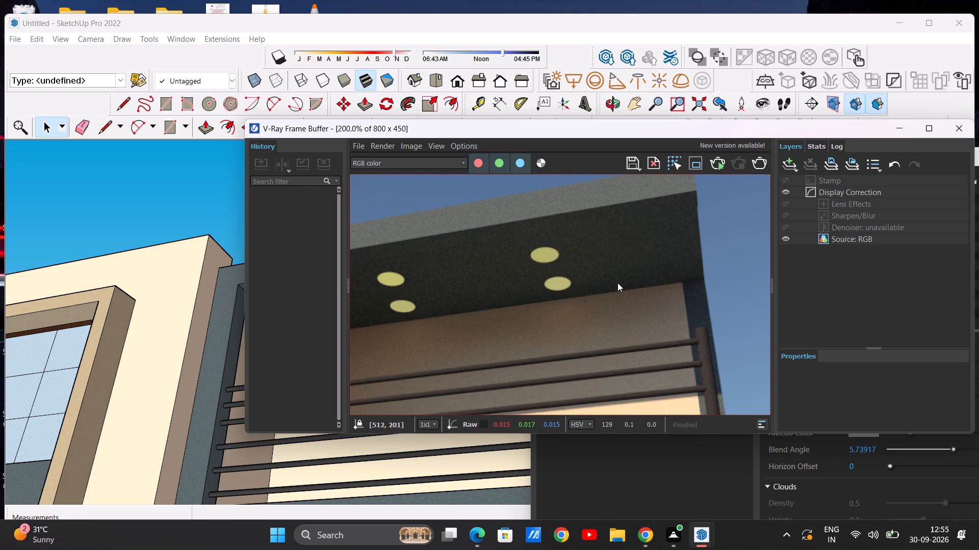
scroll(617, 283, "down", 1)
scroll(510, 287, "up", 1)
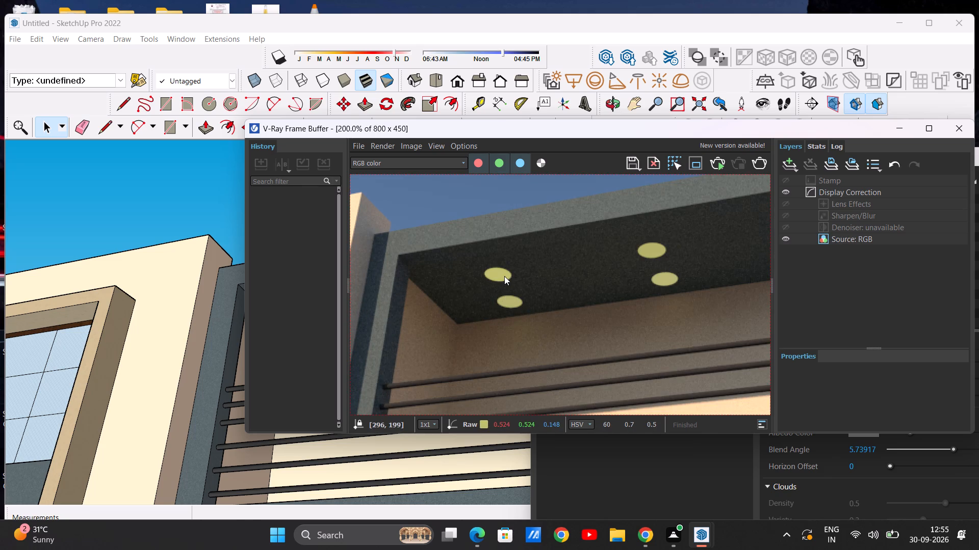
scroll(511, 278, "down", 1)
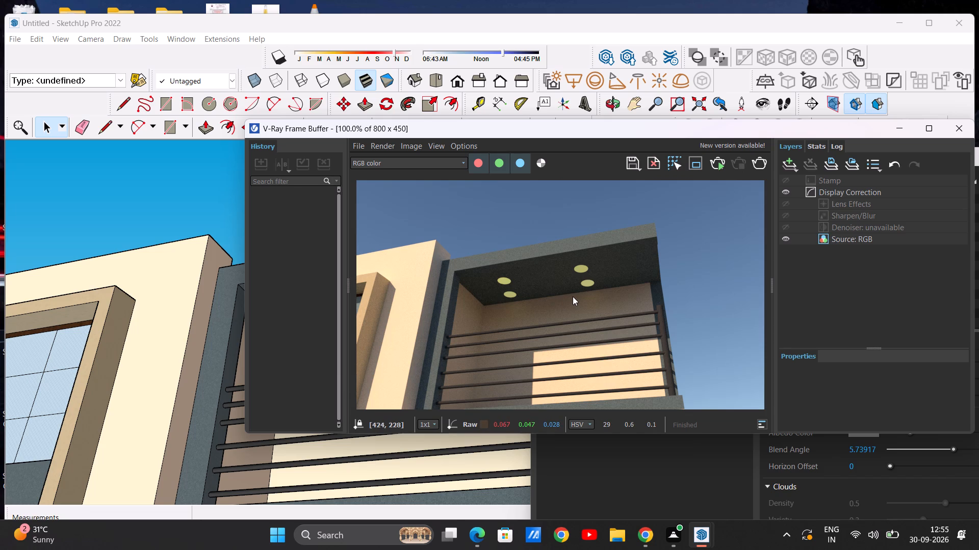
scroll(573, 296, "up", 1)
scroll(524, 290, "down", 1)
scroll(563, 306, "up", 2)
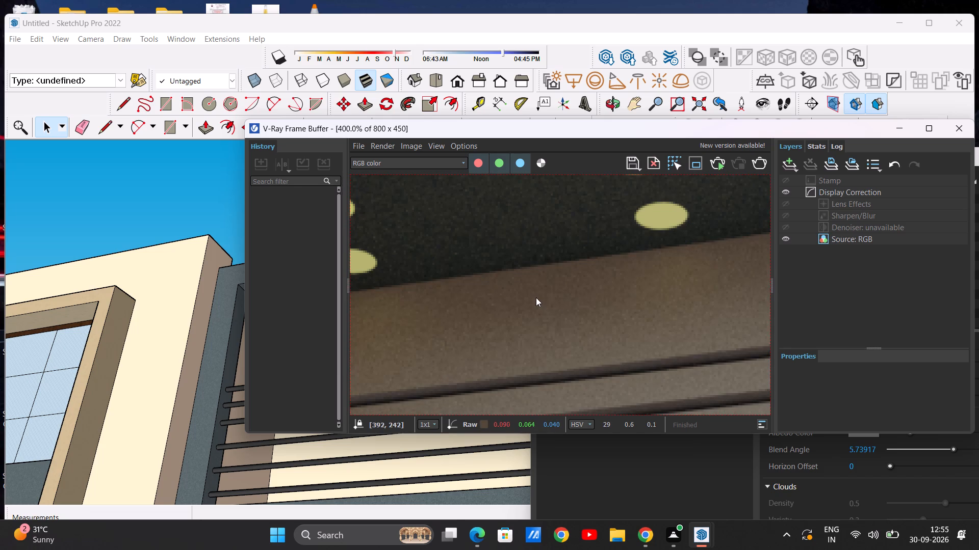
scroll(536, 297, "down", 1)
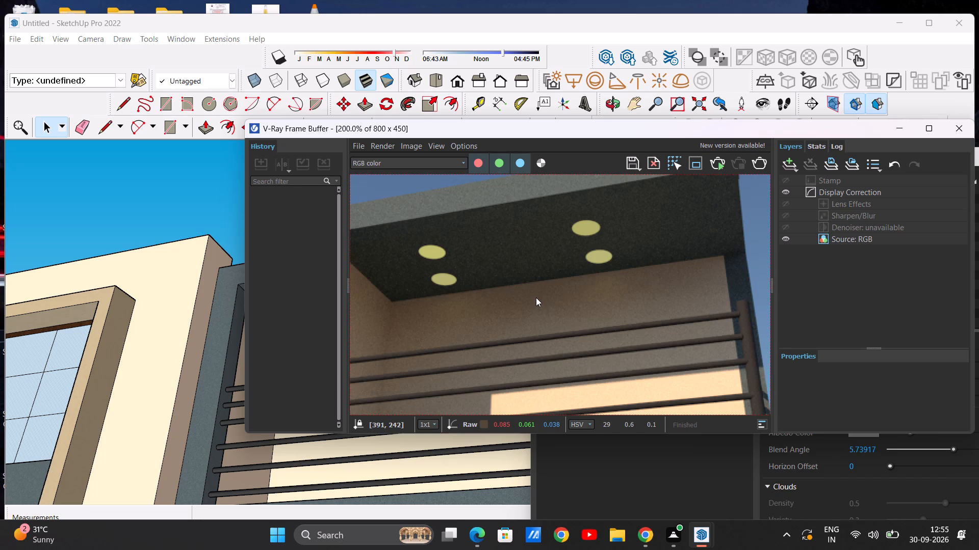
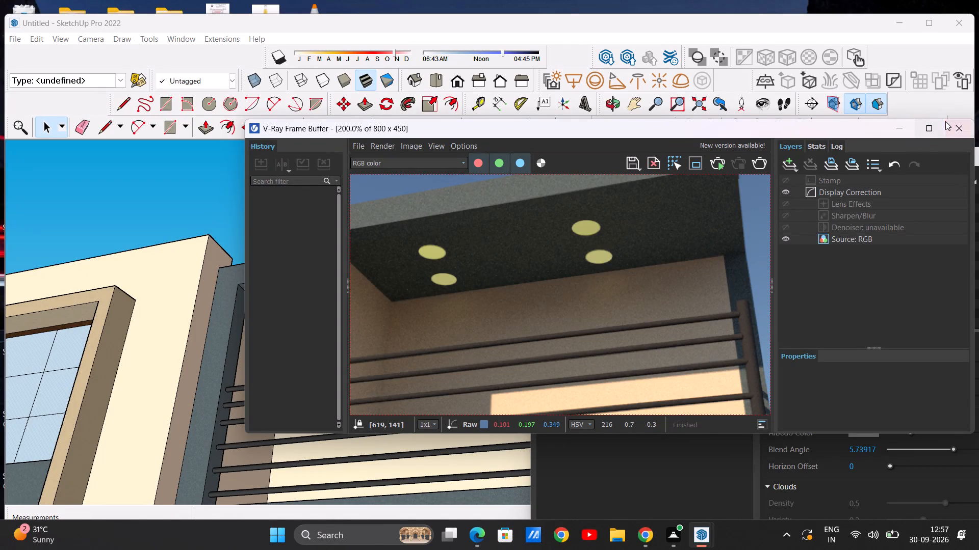
Close the V-Ray Frame Buffer and the V-Ray Asset Editor to clear the model view.
left_click(956, 131)
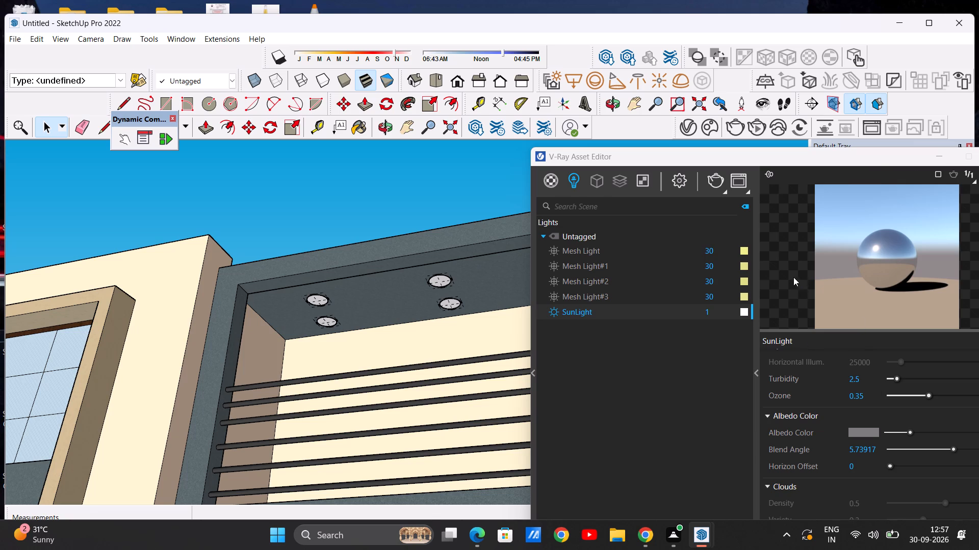
left_click_drag(707, 156, 604, 149)
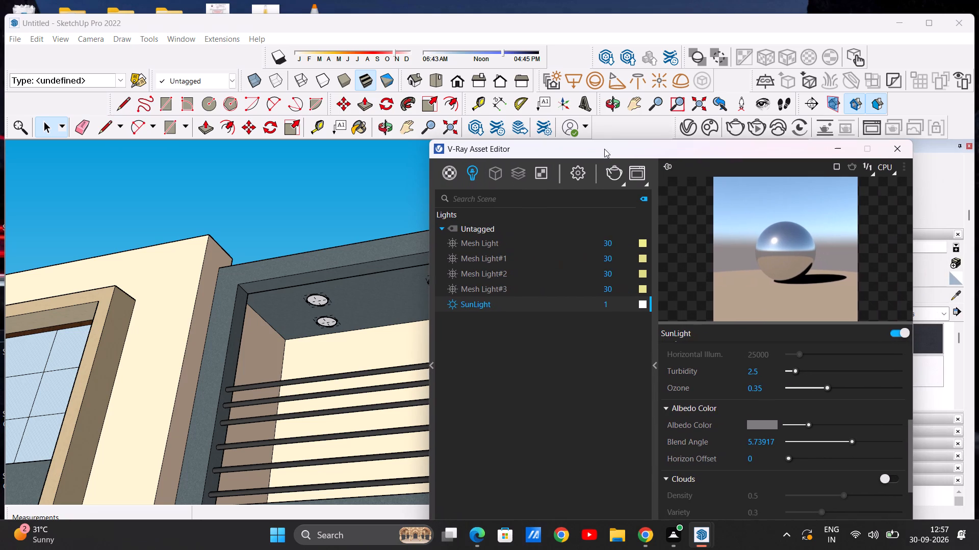
left_click(899, 148)
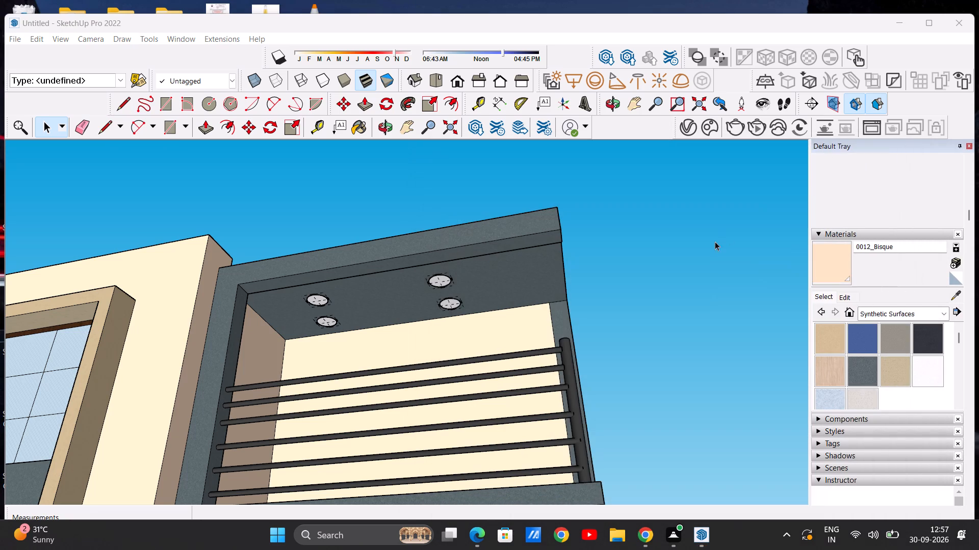
Examine the whole two-storey house from the front, including its balcony, windows and entrance.
scroll(682, 262, "down", 11)
scroll(511, 302, "up", 5)
scroll(543, 257, "down", 2)
middle_click_drag(535, 253, 523, 346)
scroll(523, 346, "down", 2)
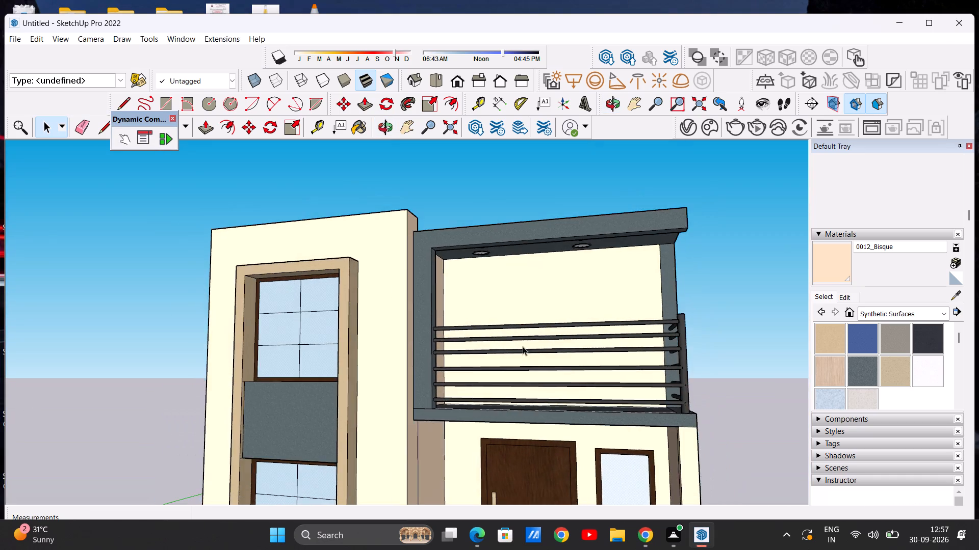
scroll(523, 346, "down", 10)
middle_click_drag(503, 374, 498, 387)
scroll(543, 356, "up", 3)
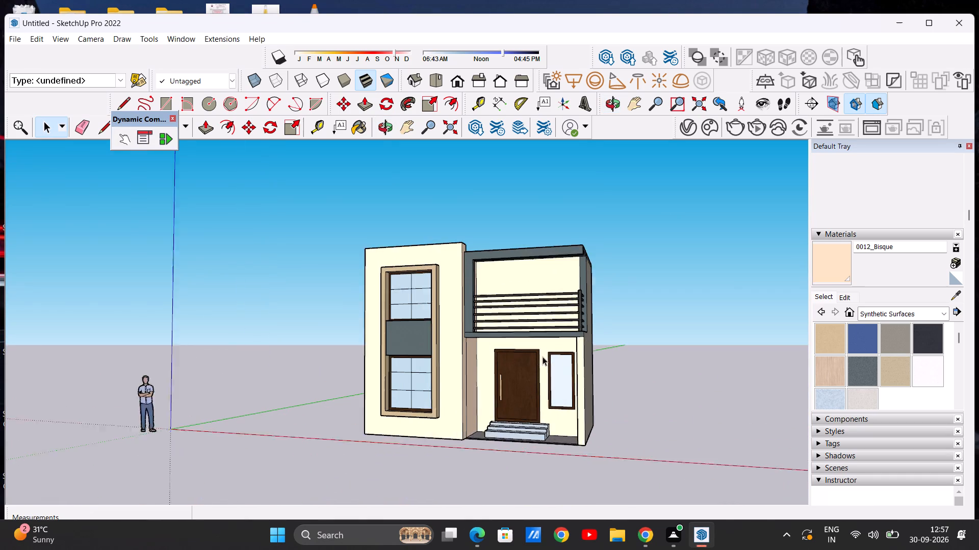
scroll(543, 356, "up", 1)
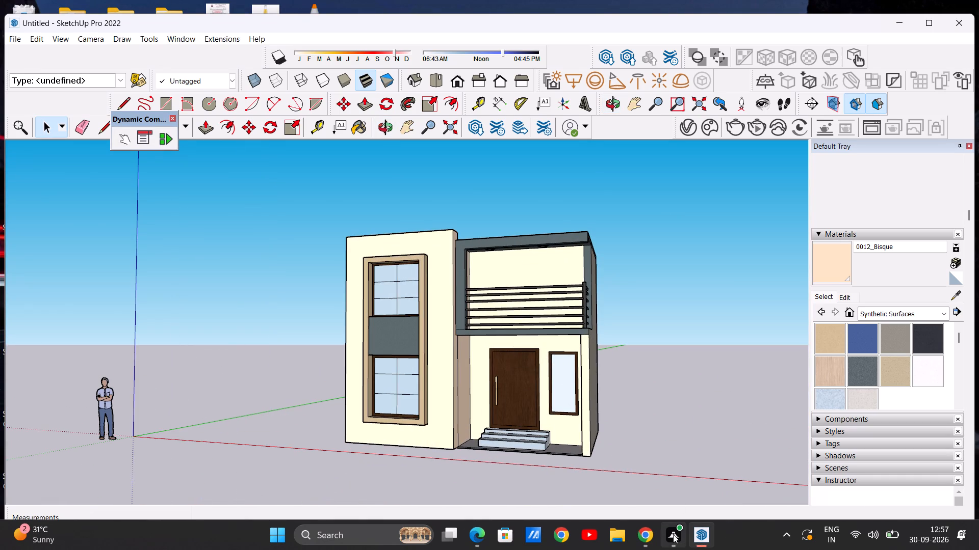
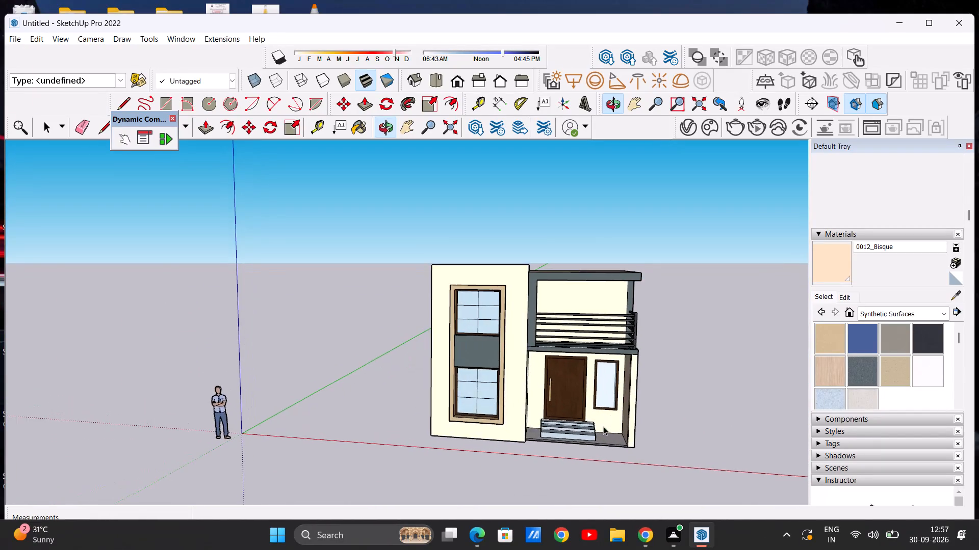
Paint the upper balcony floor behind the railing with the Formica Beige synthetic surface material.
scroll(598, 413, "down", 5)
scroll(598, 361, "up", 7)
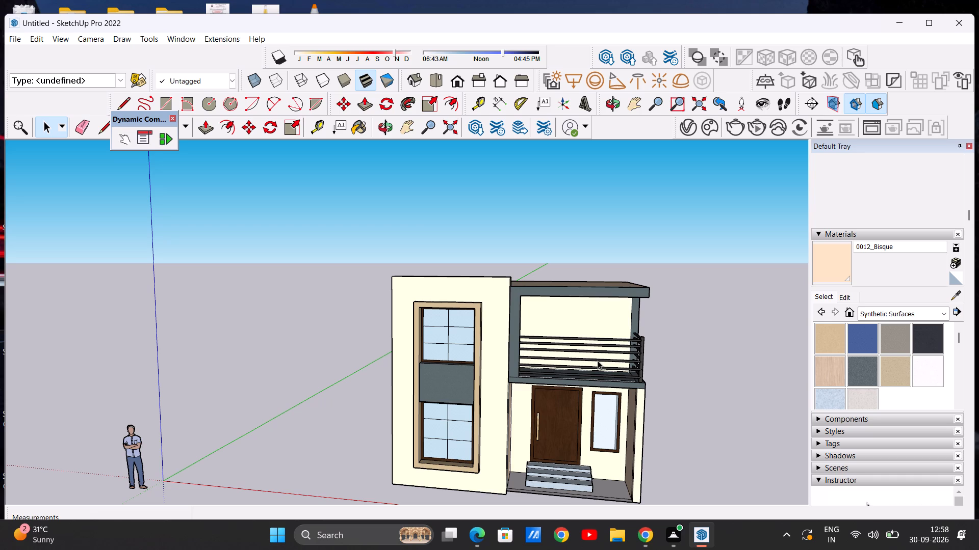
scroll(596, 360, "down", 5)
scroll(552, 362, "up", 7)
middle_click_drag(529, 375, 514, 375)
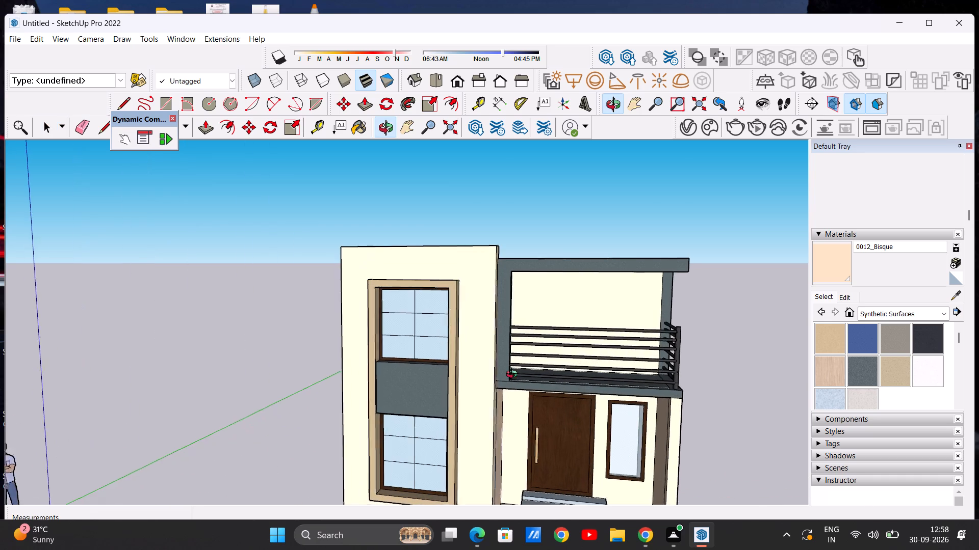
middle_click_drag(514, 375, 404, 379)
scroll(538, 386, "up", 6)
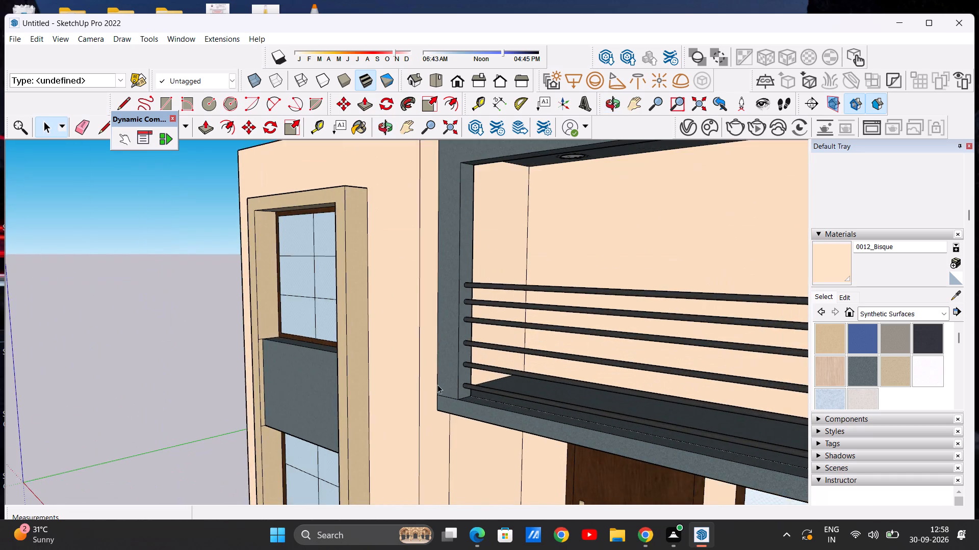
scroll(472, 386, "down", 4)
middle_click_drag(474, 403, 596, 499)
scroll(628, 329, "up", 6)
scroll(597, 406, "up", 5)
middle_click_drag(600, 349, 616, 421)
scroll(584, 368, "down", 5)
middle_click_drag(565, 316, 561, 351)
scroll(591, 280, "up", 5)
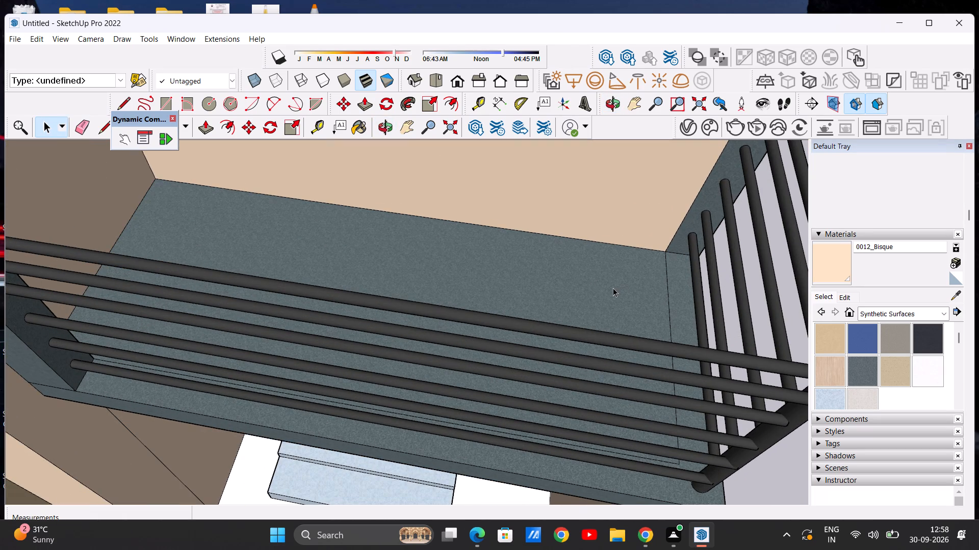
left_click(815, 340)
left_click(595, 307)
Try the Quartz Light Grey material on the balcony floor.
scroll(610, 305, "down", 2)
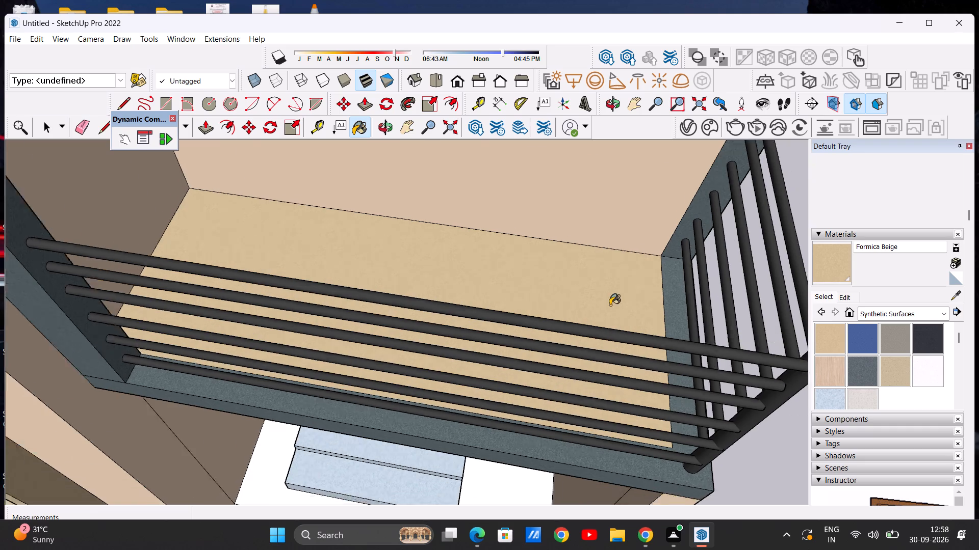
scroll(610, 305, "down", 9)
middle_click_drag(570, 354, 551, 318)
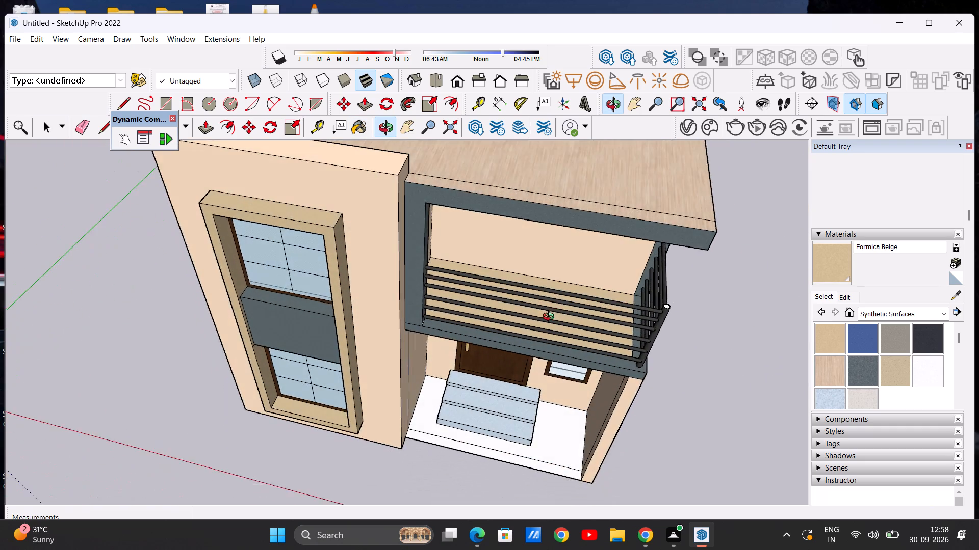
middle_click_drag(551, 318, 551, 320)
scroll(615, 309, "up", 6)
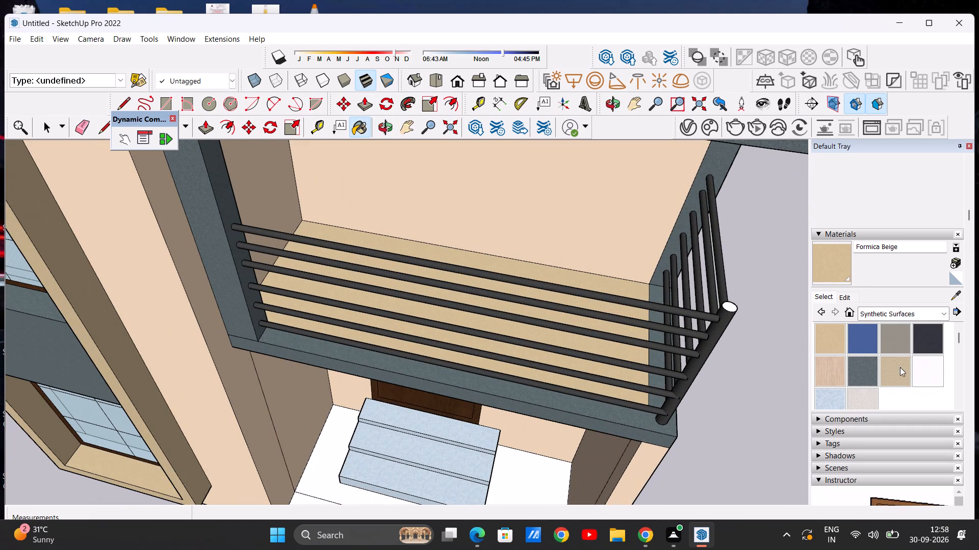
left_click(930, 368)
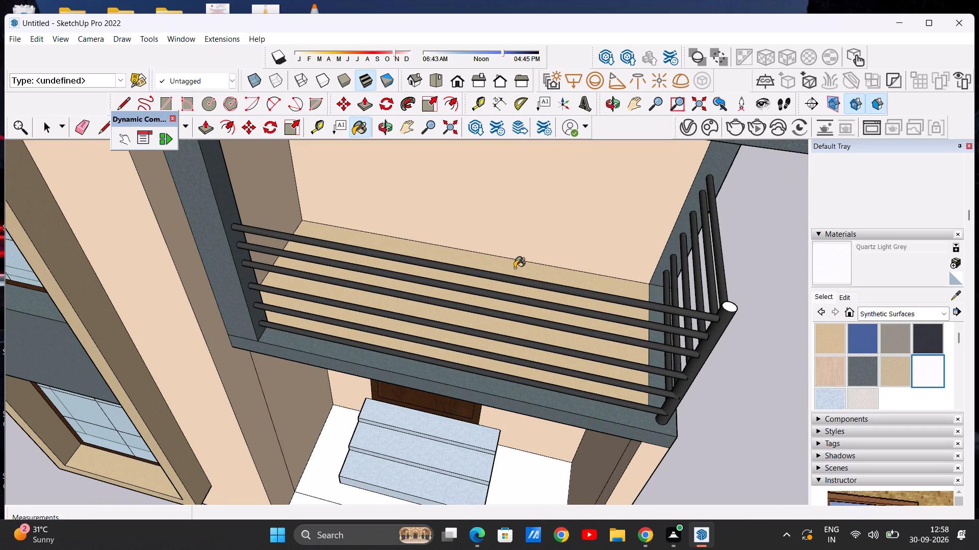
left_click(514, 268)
Paint the balcony floor with the Terrazzo Tile Light material and leave the Paint Bucket tool.
scroll(508, 283, "up", 6)
middle_click_drag(512, 264, 512, 330)
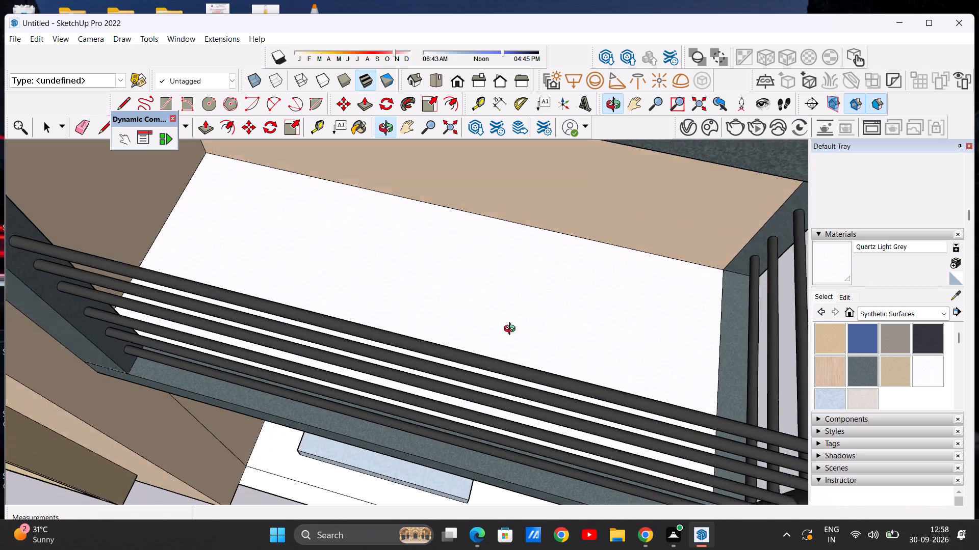
middle_click_drag(512, 330, 512, 331)
scroll(529, 317, "up", 5)
scroll(546, 327, "down", 5)
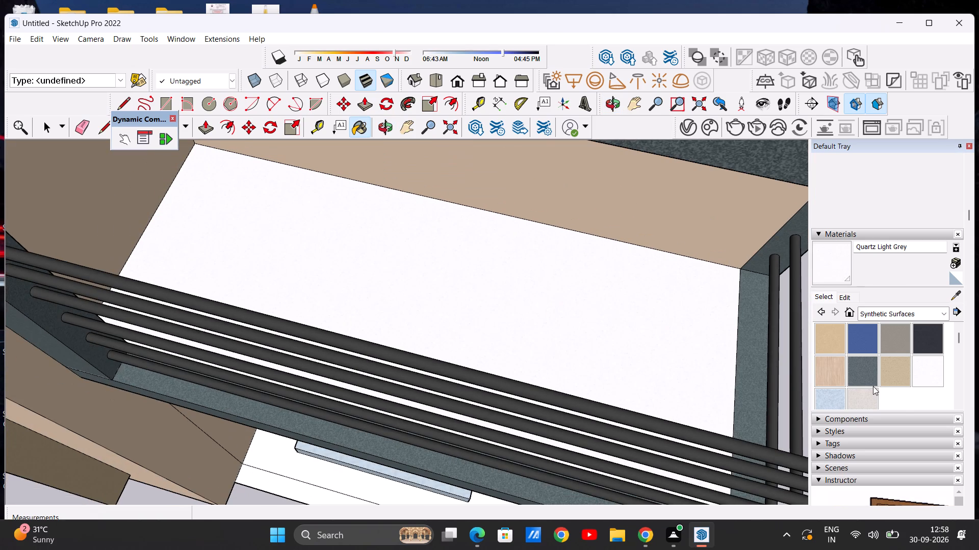
left_click(870, 394)
left_click(632, 338)
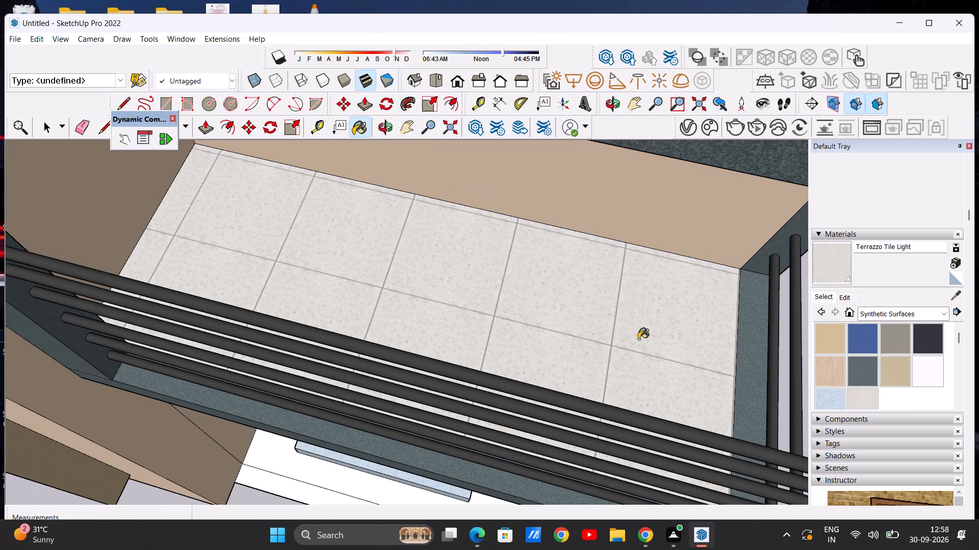
scroll(638, 339, "down", 10)
middle_click_drag(598, 383, 630, 226)
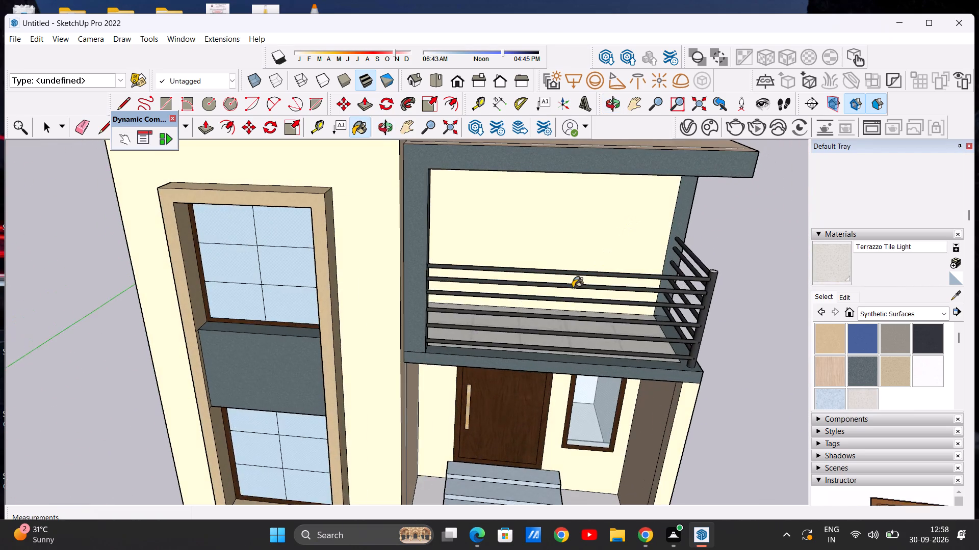
scroll(573, 288, "down", 3)
middle_click_drag(570, 391, 570, 301)
scroll(549, 332, "down", 6)
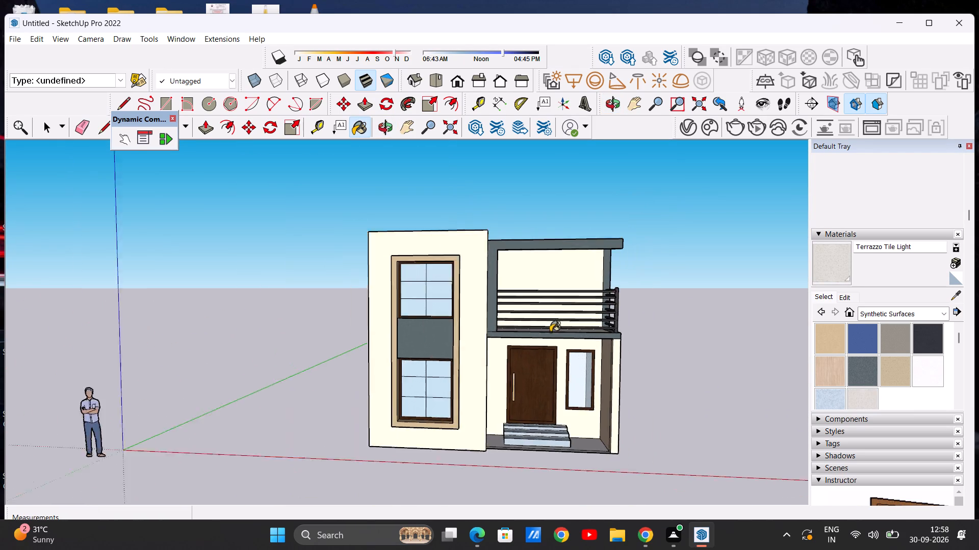
scroll(550, 332, "down", 1)
scroll(646, 350, "up", 5)
key("space")
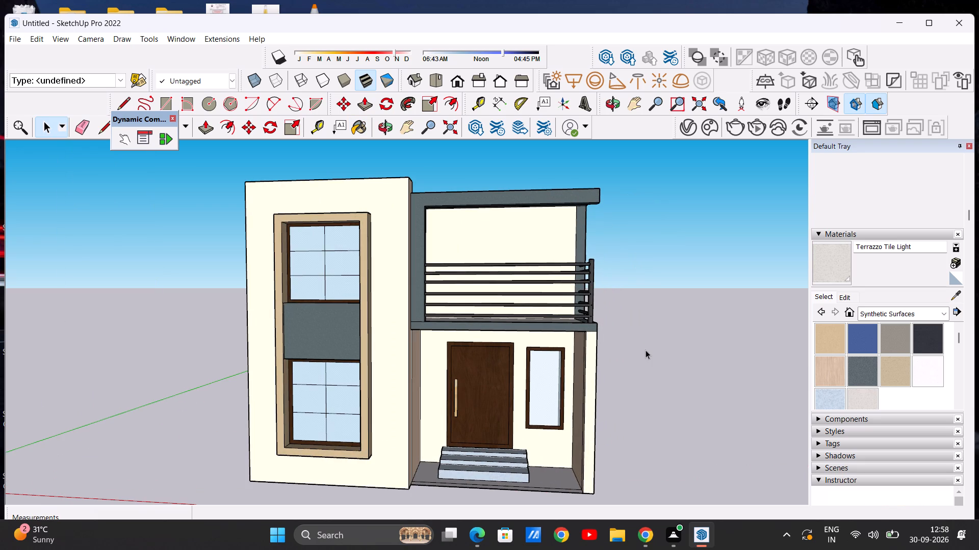
Examine the tiled balcony floor through the railing from above and close up.
scroll(473, 288, "down", 7)
scroll(473, 335, "up", 7)
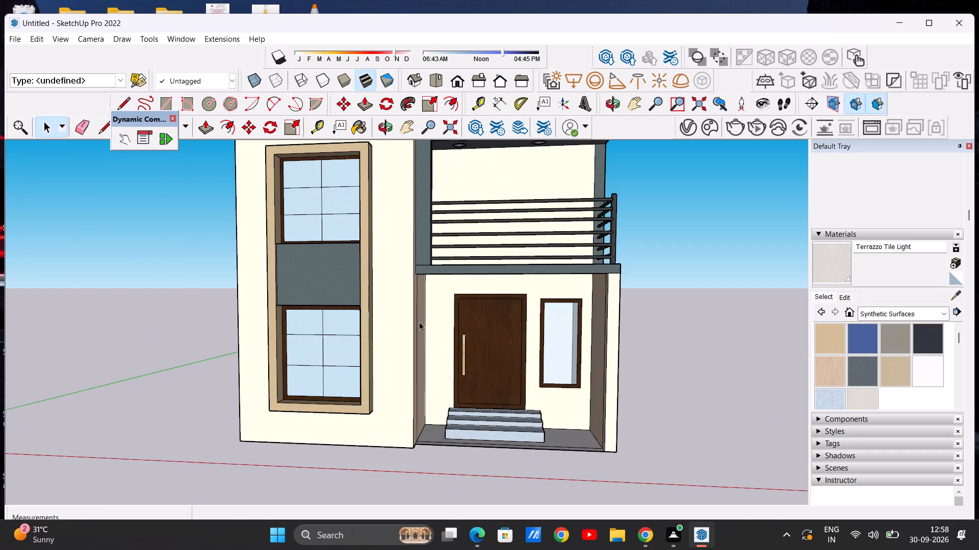
middle_click_drag(419, 319, 374, 419)
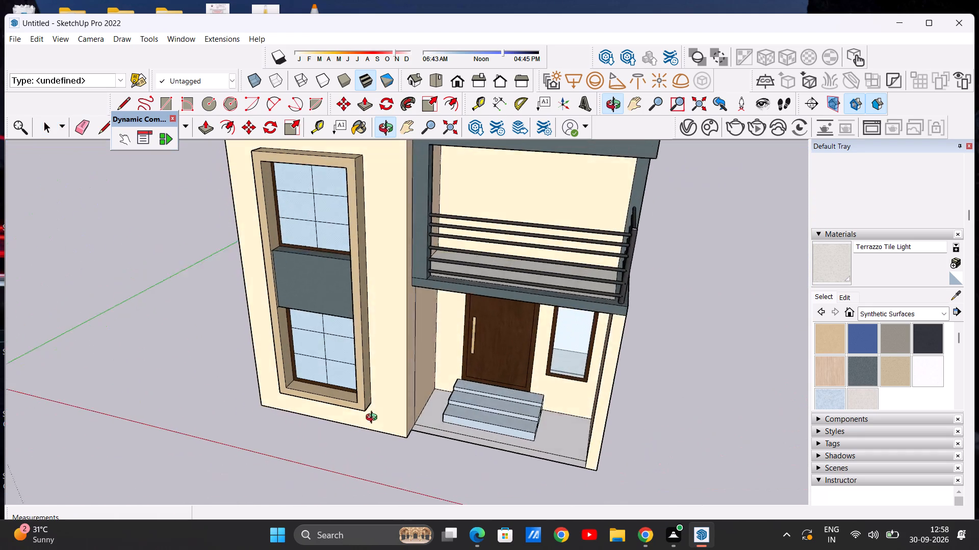
middle_click_drag(374, 419, 382, 472)
scroll(532, 312, "up", 12)
middle_click_drag(634, 284, 406, 347)
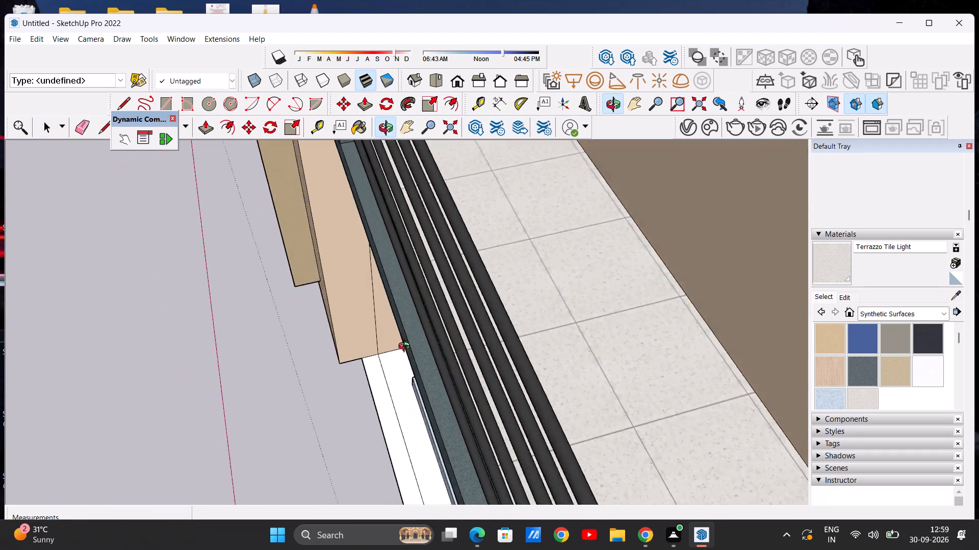
middle_click_drag(406, 347, 621, 276)
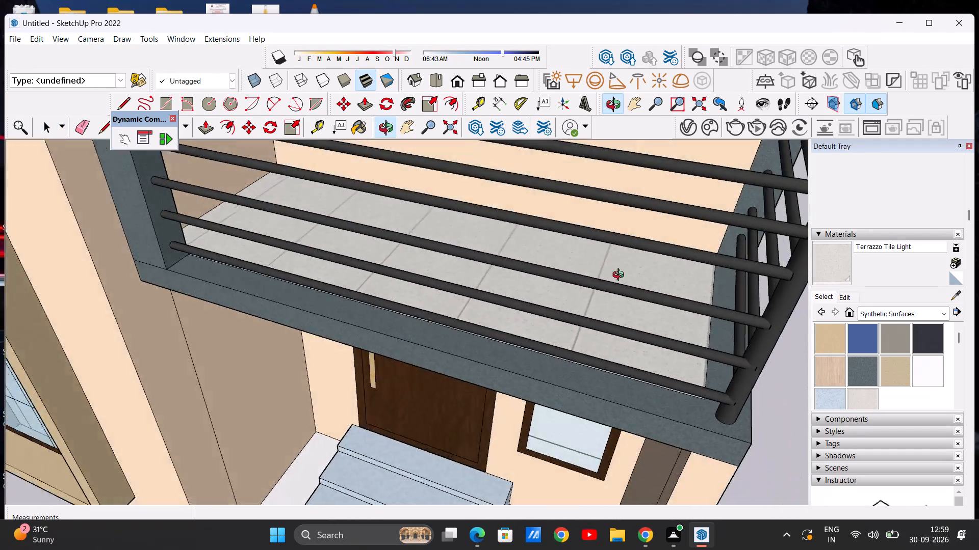
middle_click_drag(621, 276, 673, 272)
scroll(580, 253, "down", 6)
scroll(517, 299, "down", 1)
middle_click_drag(517, 302, 491, 280)
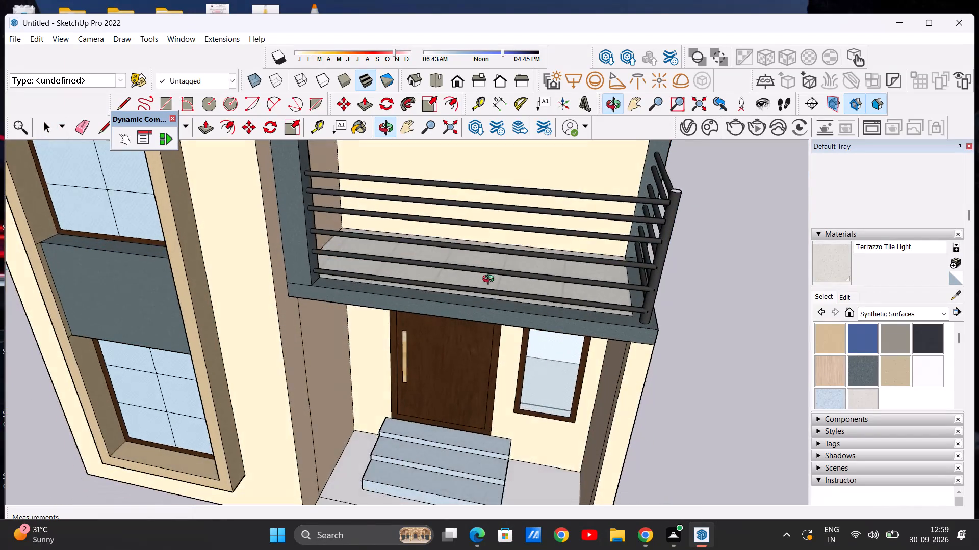
middle_click_drag(491, 280, 491, 296)
scroll(445, 252, "up", 8)
middle_click_drag(438, 248, 461, 264)
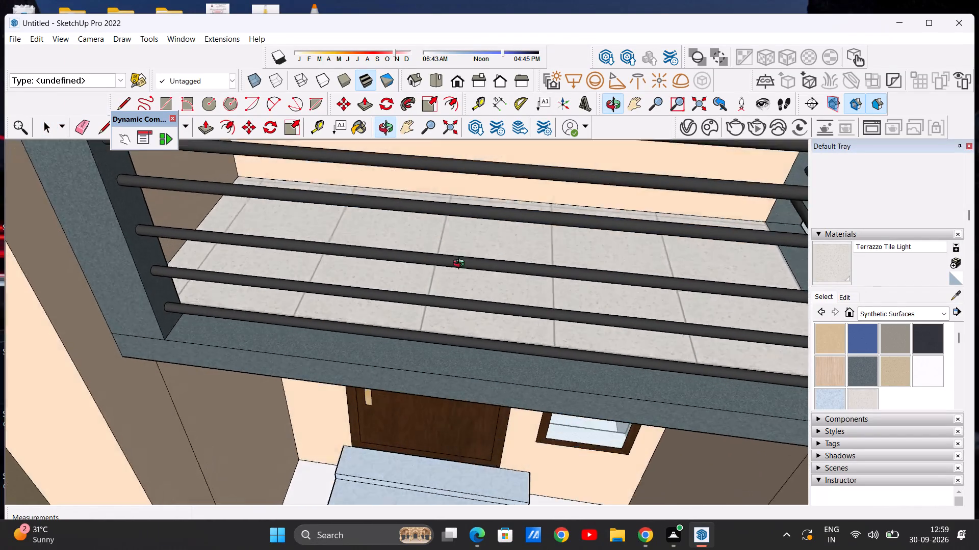
middle_click_drag(461, 264, 475, 217)
scroll(482, 234, "down", 12)
middle_click_drag(474, 260, 444, 345)
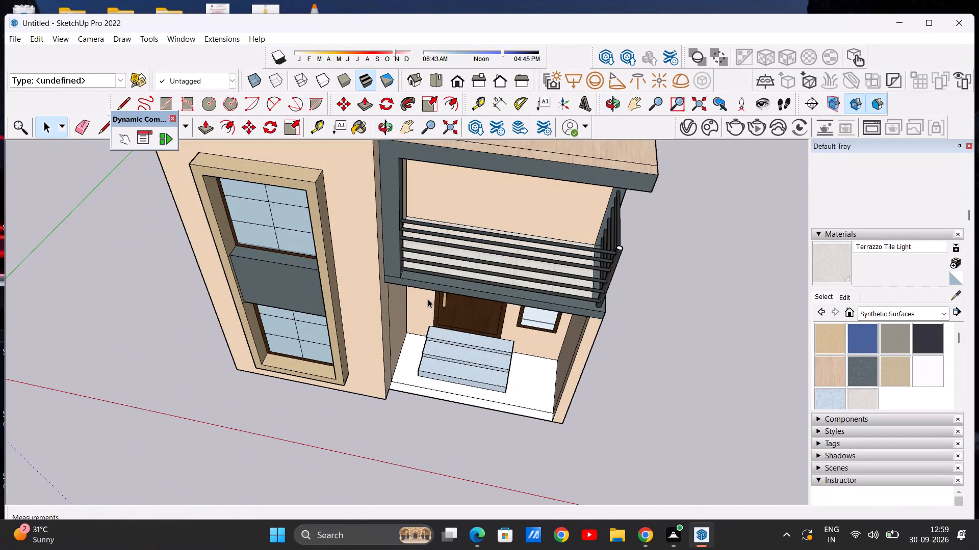
scroll(469, 273, "up", 13)
scroll(472, 295, "down", 6)
scroll(481, 269, "up", 1)
middle_click_drag(481, 269, 440, 386)
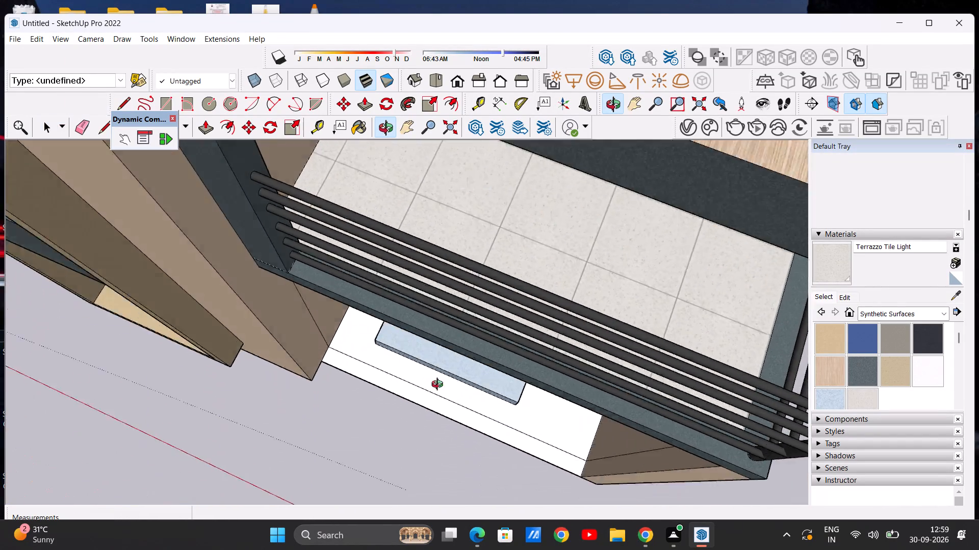
middle_click_drag(440, 386, 465, 374)
scroll(476, 239, "up", 12)
scroll(480, 242, "down", 10)
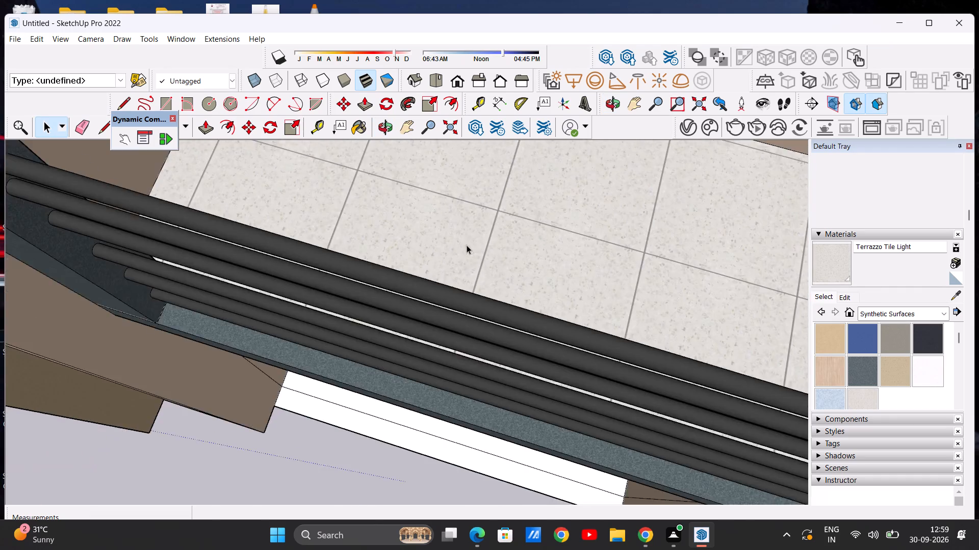
scroll(467, 245, "down", 10)
middle_click_drag(473, 296, 552, 132)
scroll(414, 245, "down", 3)
middle_click_drag(400, 308, 440, 186)
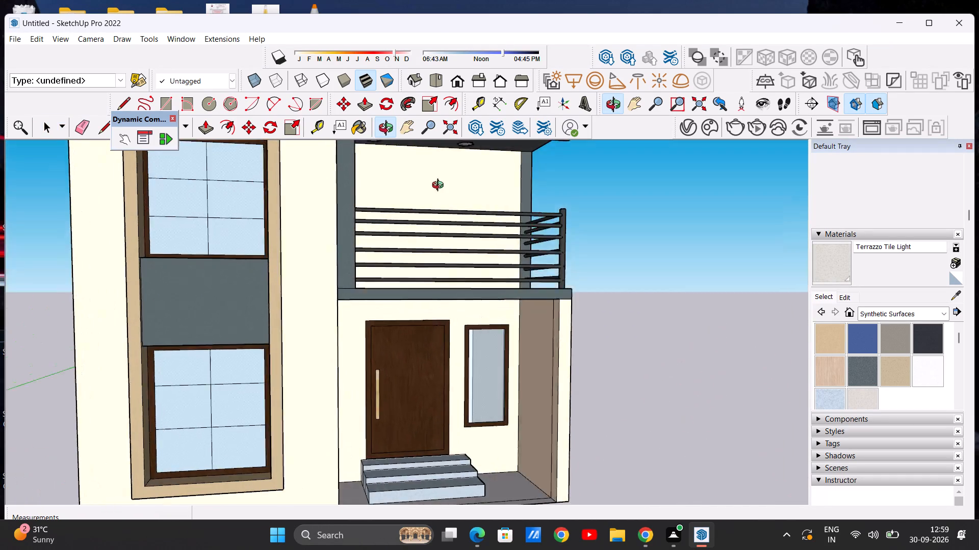
middle_click_drag(440, 186, 374, 227)
Compare the balcony floor tiling with the rest of the house's front, including the windows and entrance.
scroll(342, 240, "down", 4)
scroll(274, 225, "up", 1)
scroll(403, 228, "down", 7)
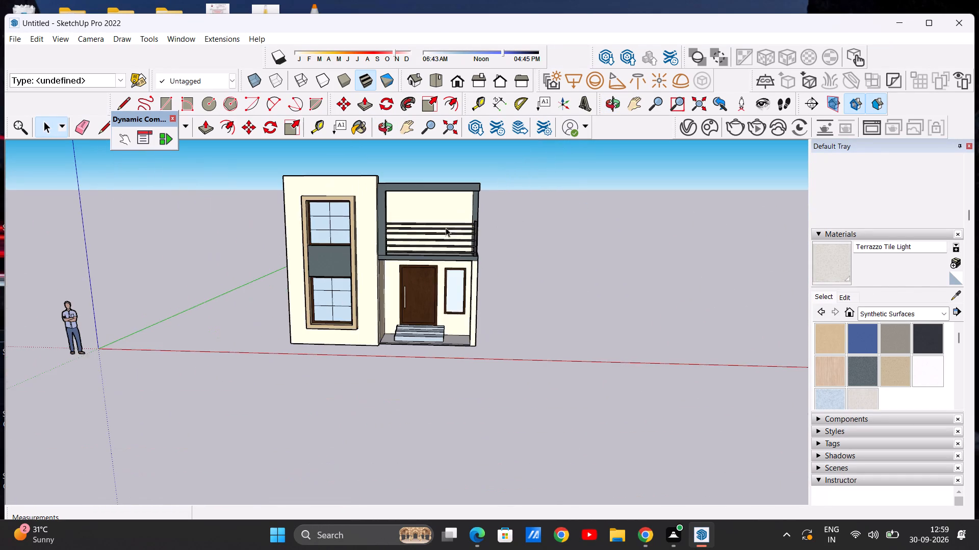
scroll(321, 222, "up", 7)
scroll(476, 233, "up", 5)
scroll(450, 254, "down", 5)
middle_click_drag(543, 256, 543, 260)
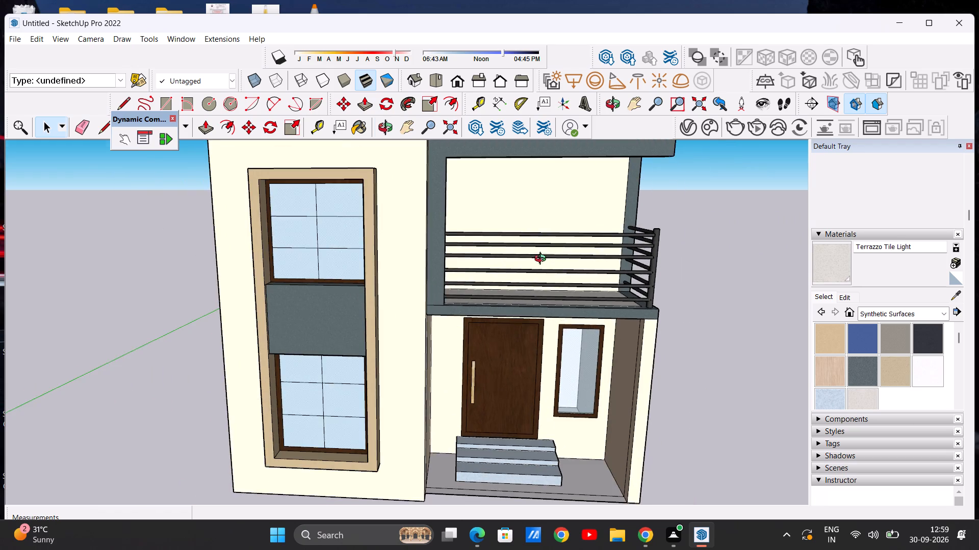
middle_click_drag(543, 260, 519, 436)
scroll(519, 436, "up", 1)
scroll(617, 282, "up", 7)
scroll(556, 267, "down", 3)
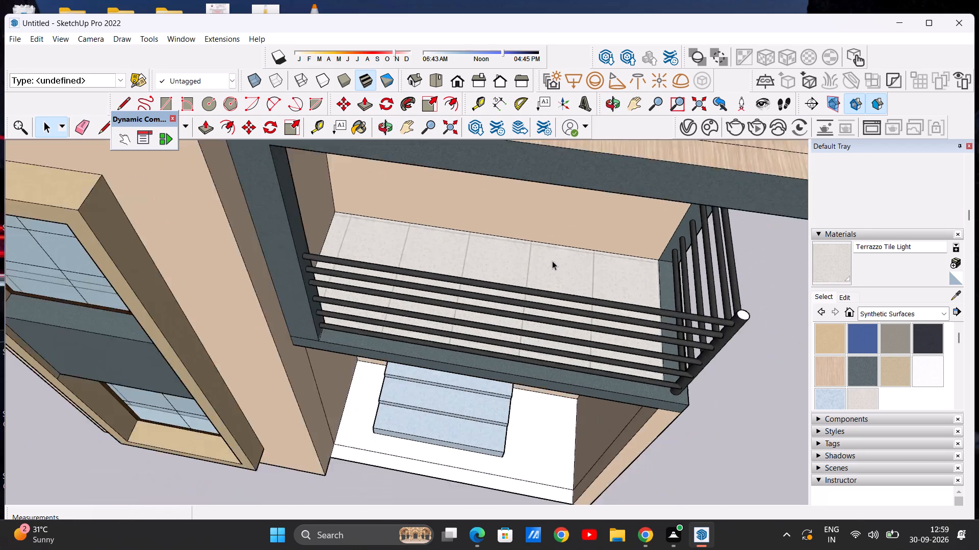
scroll(552, 261, "down", 6)
middle_click_drag(512, 348, 520, 209)
middle_click_drag(366, 327, 367, 299)
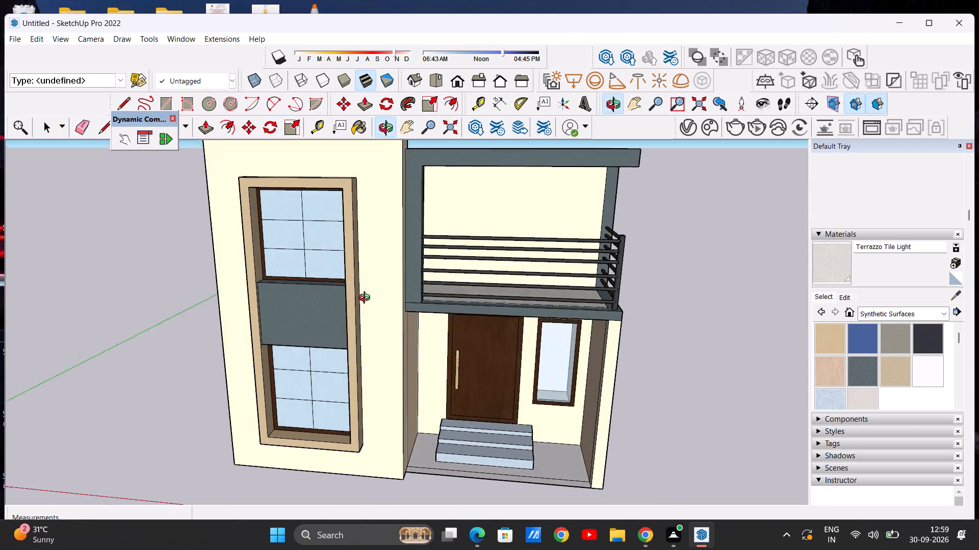
middle_click_drag(367, 299, 366, 279)
scroll(413, 295, "down", 5)
middle_click_drag(288, 320, 352, 311)
middle_click_drag(403, 317, 361, 317)
scroll(391, 309, "up", 6)
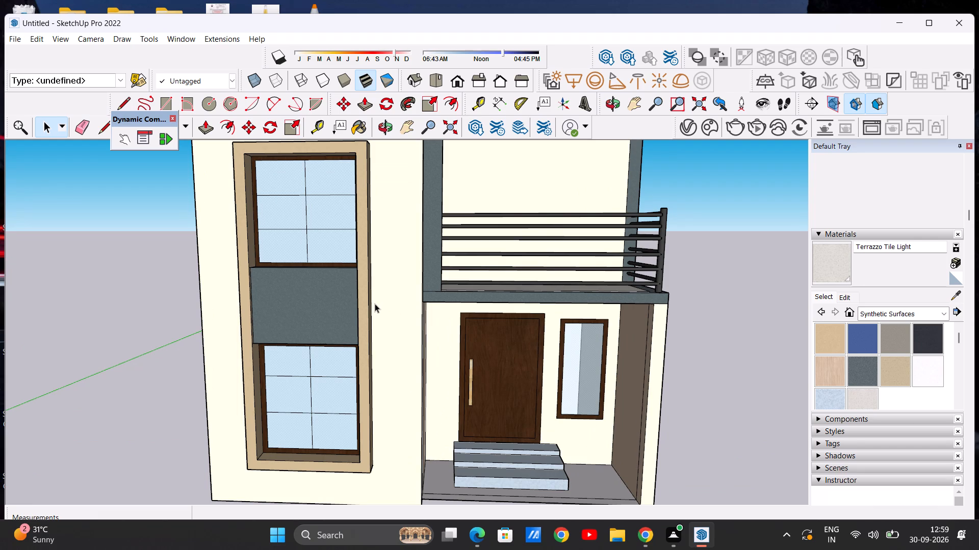
Examine the front wall's tall framed window bay and the adjoining side wall from several angles and close up.
left_click(375, 304)
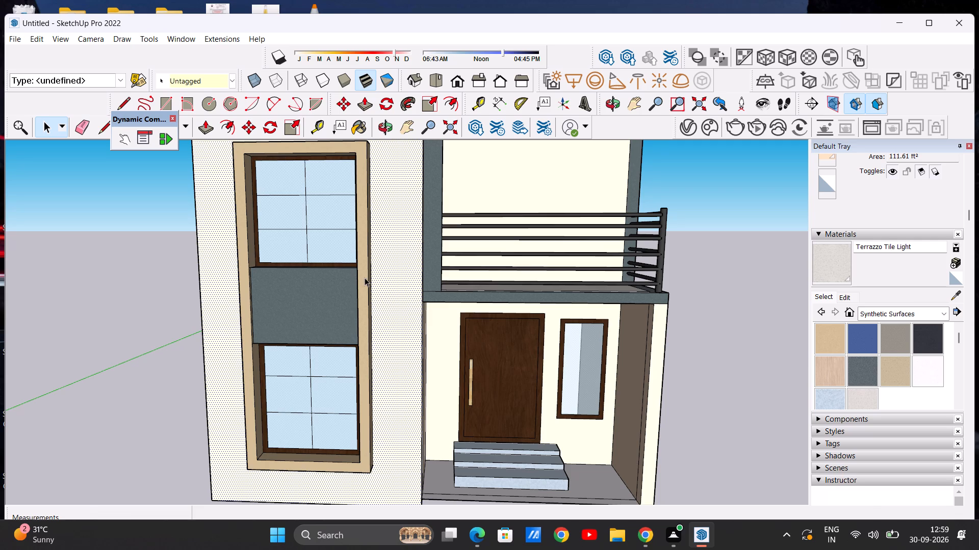
scroll(367, 243, "down", 6)
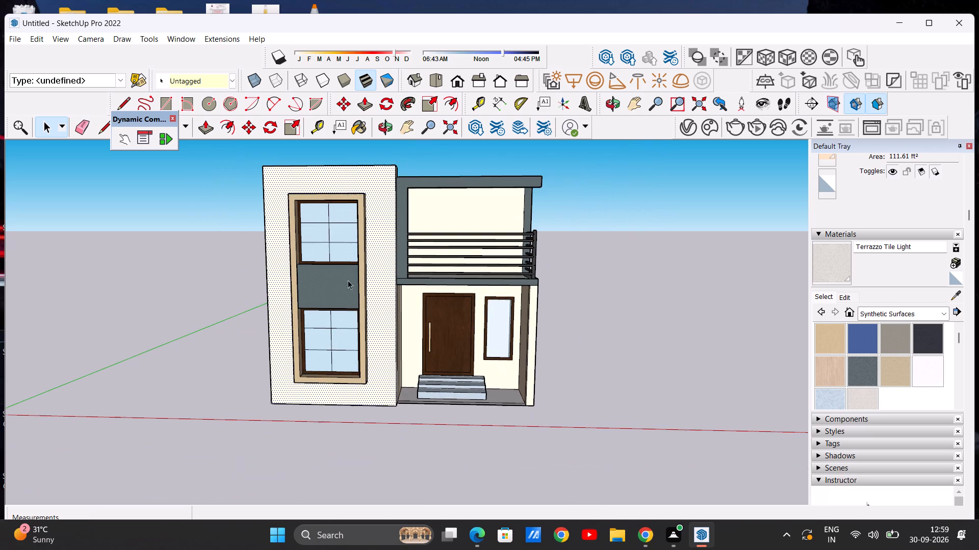
scroll(321, 262, "up", 5)
middle_click_drag(242, 298, 360, 317)
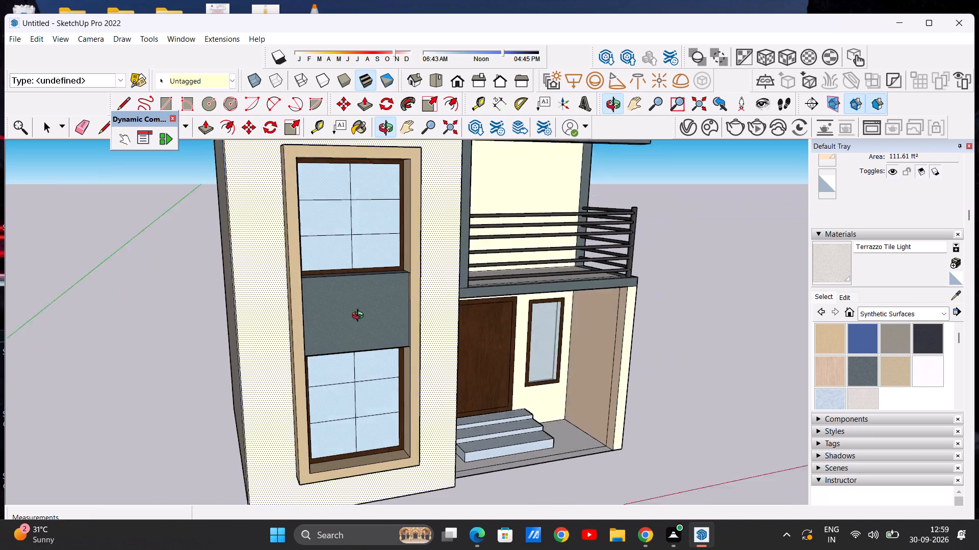
middle_click_drag(360, 317, 372, 314)
left_click_drag(718, 256, 702, 260)
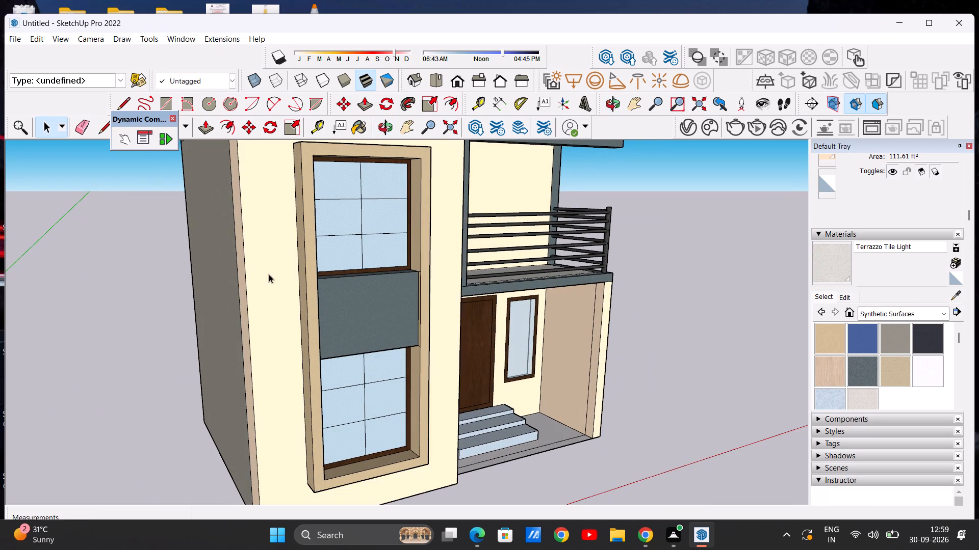
scroll(256, 287, "up", 4)
scroll(252, 289, "down", 8)
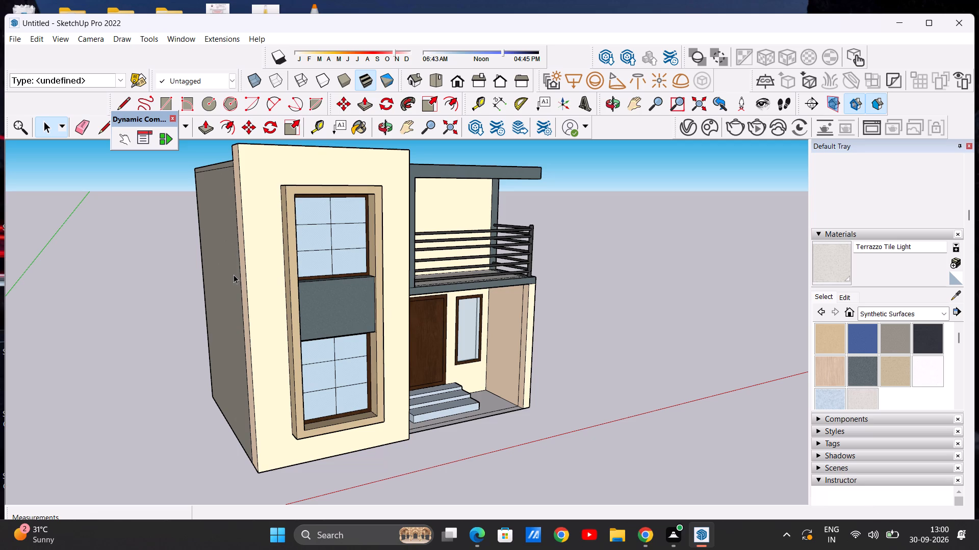
scroll(240, 275, "down", 6)
scroll(282, 309, "up", 7)
middle_click_drag(271, 312, 401, 327)
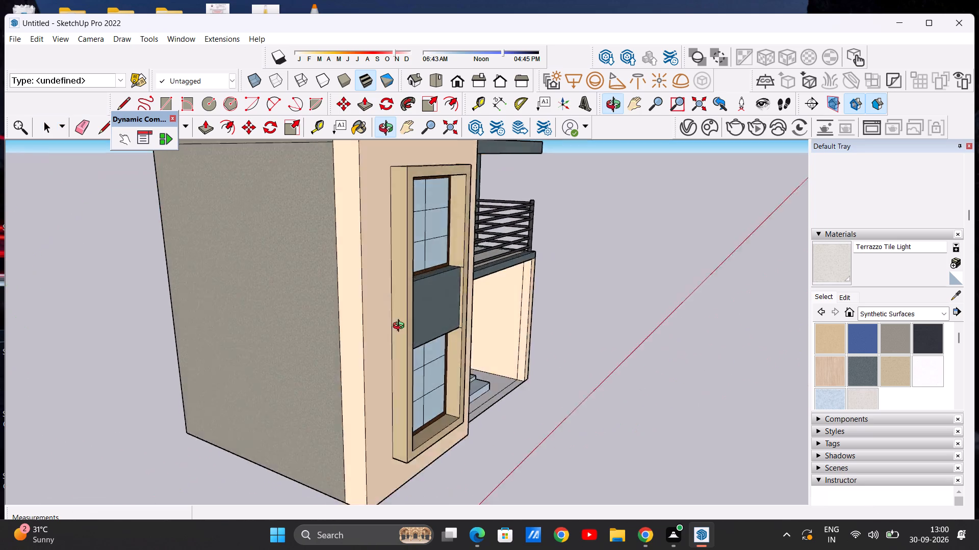
middle_click_drag(401, 327, 181, 307)
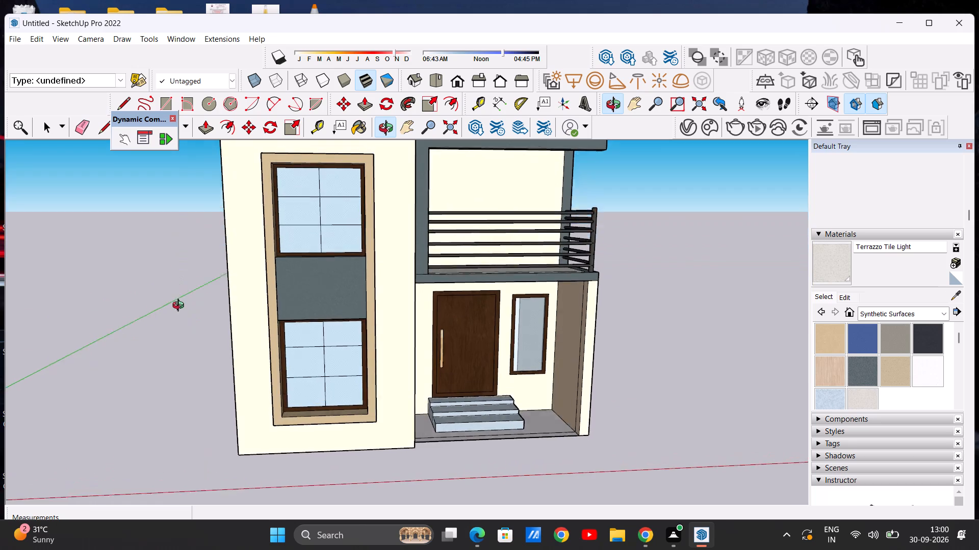
middle_click_drag(181, 307, 155, 317)
scroll(291, 349, "up", 14)
scroll(279, 374, "down", 8)
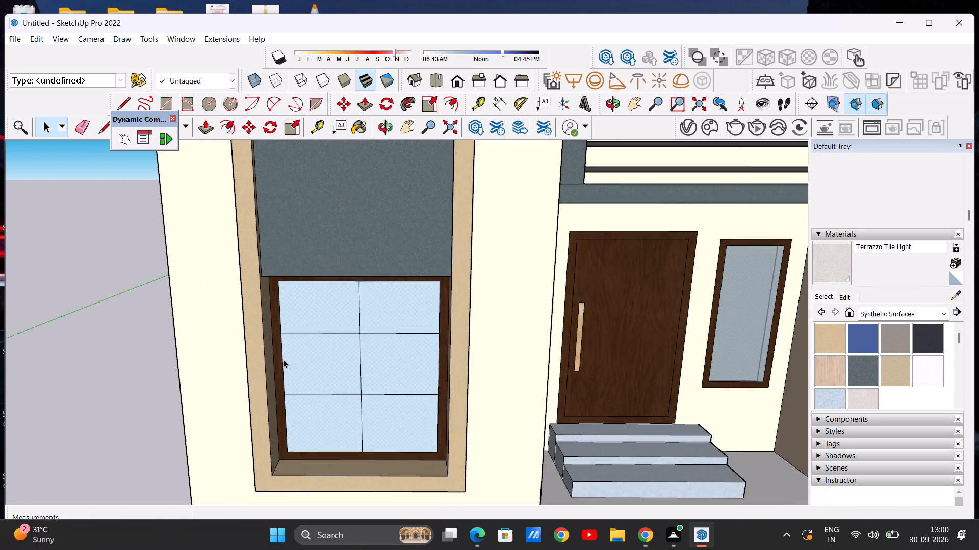
scroll(283, 359, "down", 3)
middle_click(352, 315)
scroll(345, 347, "down", 10)
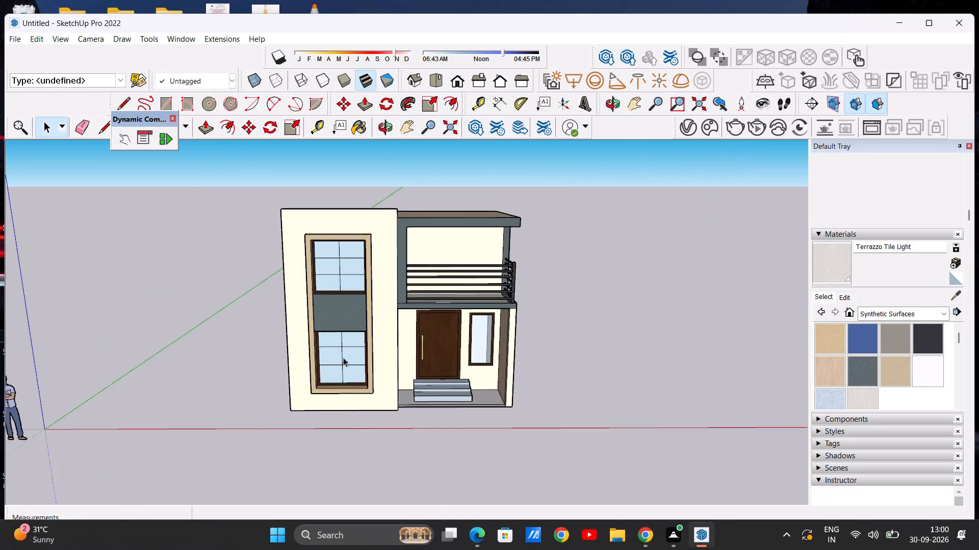
scroll(337, 256, "up", 20)
scroll(337, 256, "up", 4)
middle_click_drag(348, 334, 351, 314)
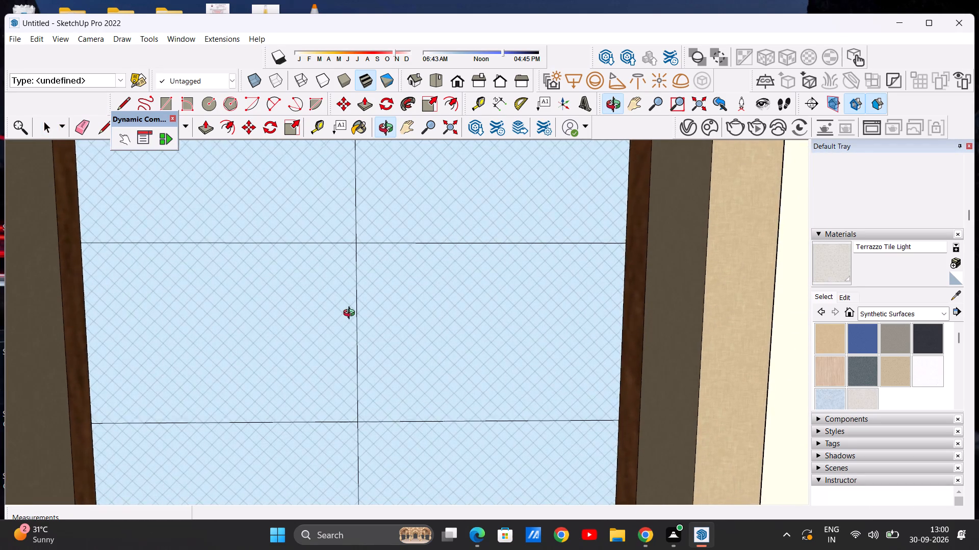
middle_click_drag(351, 314, 351, 316)
scroll(352, 316, "down", 20)
scroll(352, 316, "down", 4)
scroll(377, 417, "up", 2)
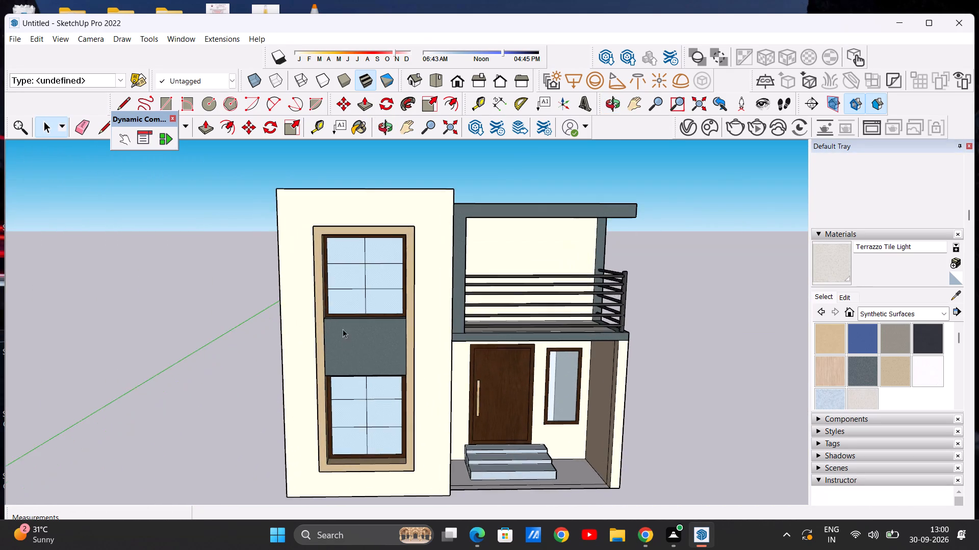
scroll(335, 318, "down", 5)
Examine the entrance door, its handle and the narrow glazed window beside it close up from several angles.
scroll(537, 382, "up", 6)
scroll(400, 369, "up", 6)
scroll(317, 364, "up", 4)
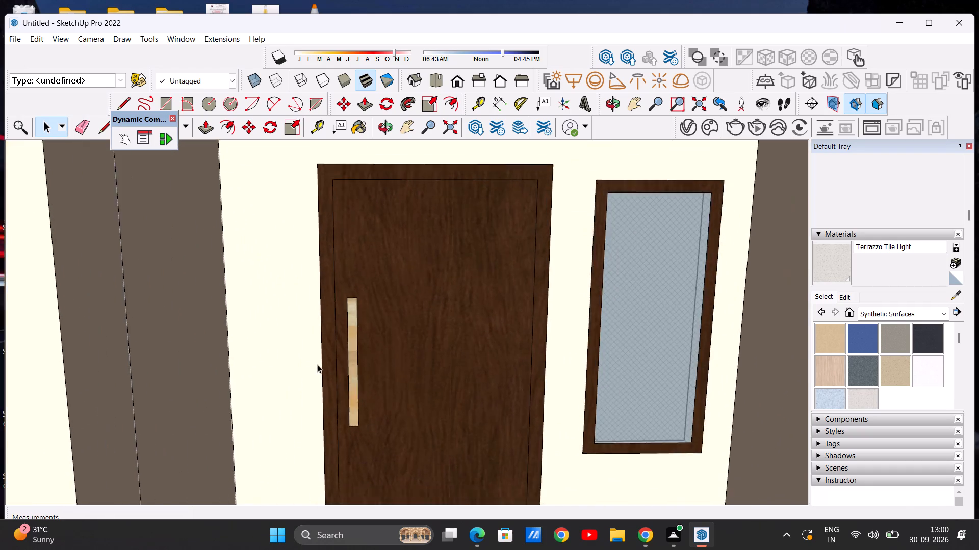
scroll(317, 364, "up", 3)
scroll(398, 348, "down", 14)
middle_click_drag(482, 342, 464, 342)
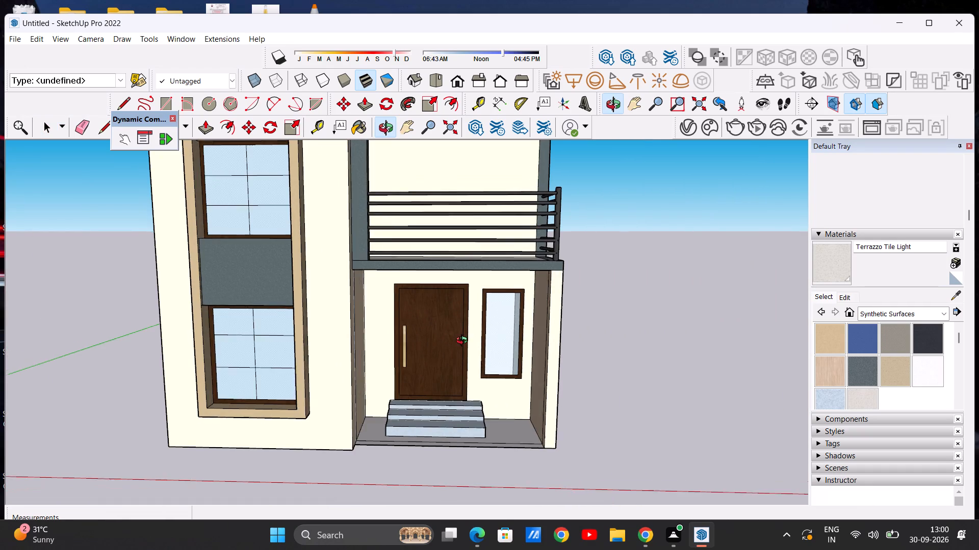
middle_click_drag(464, 342, 545, 358)
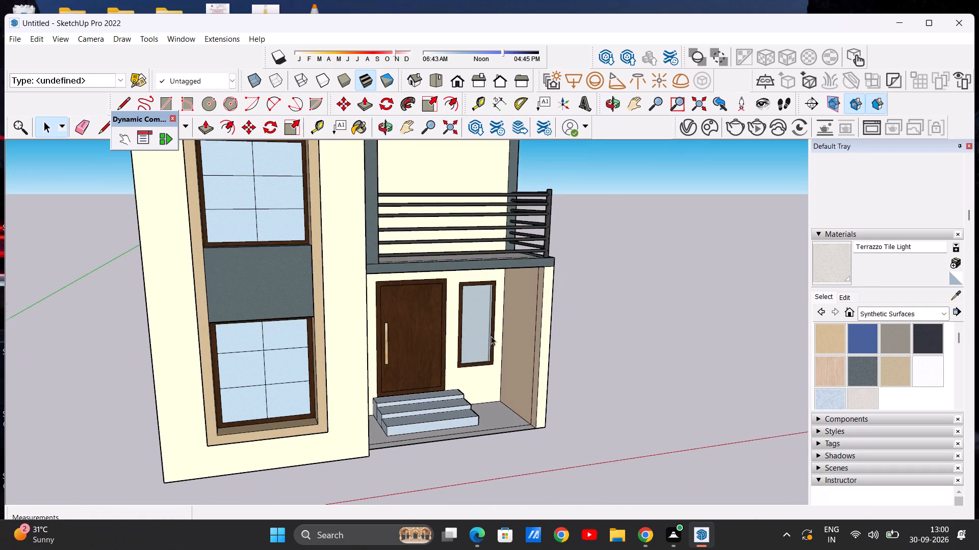
scroll(491, 335, "up", 17)
scroll(476, 350, "down", 9)
middle_click_drag(479, 356, 429, 355)
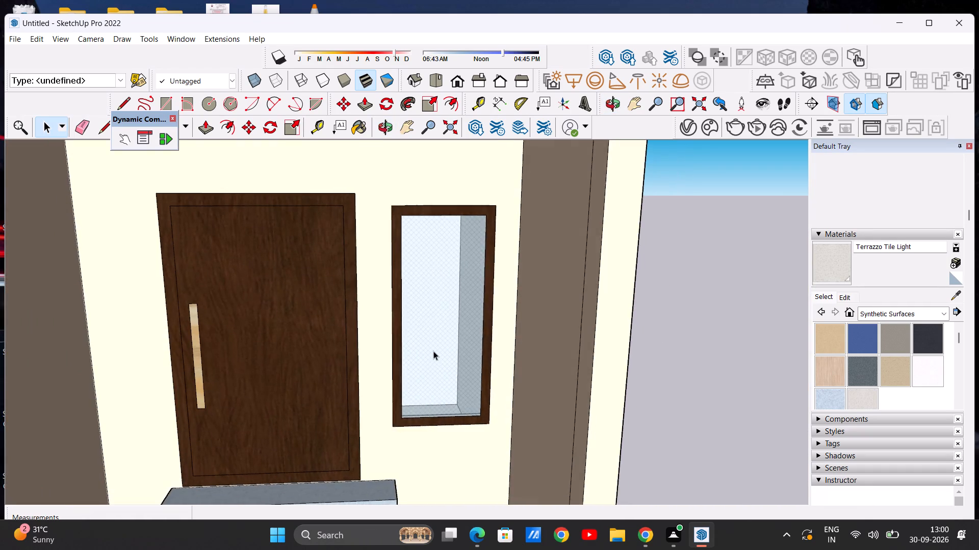
scroll(435, 350, "up", 14)
scroll(435, 350, "down", 12)
middle_click_drag(410, 376, 446, 399)
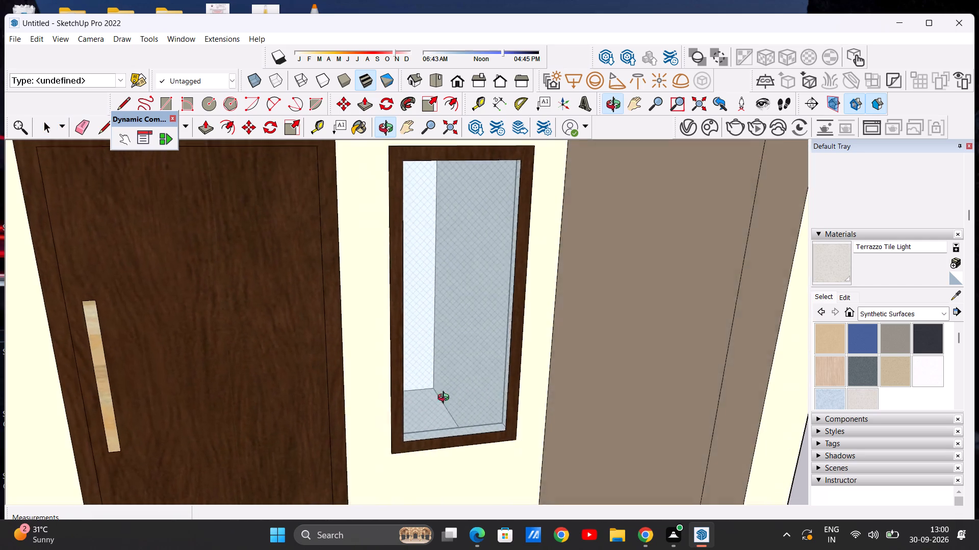
middle_click_drag(446, 399, 520, 423)
scroll(484, 421, "up", 9)
scroll(460, 376, "down", 12)
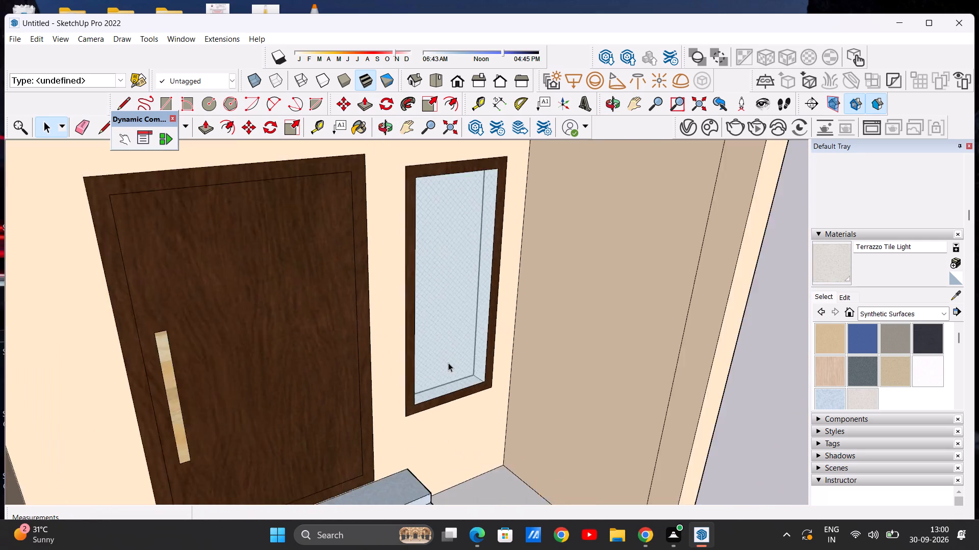
scroll(448, 363, "down", 15)
Examine the whole house from the side, from above and from below, including the underside of the window bay panel.
middle_click_drag(479, 372, 408, 353)
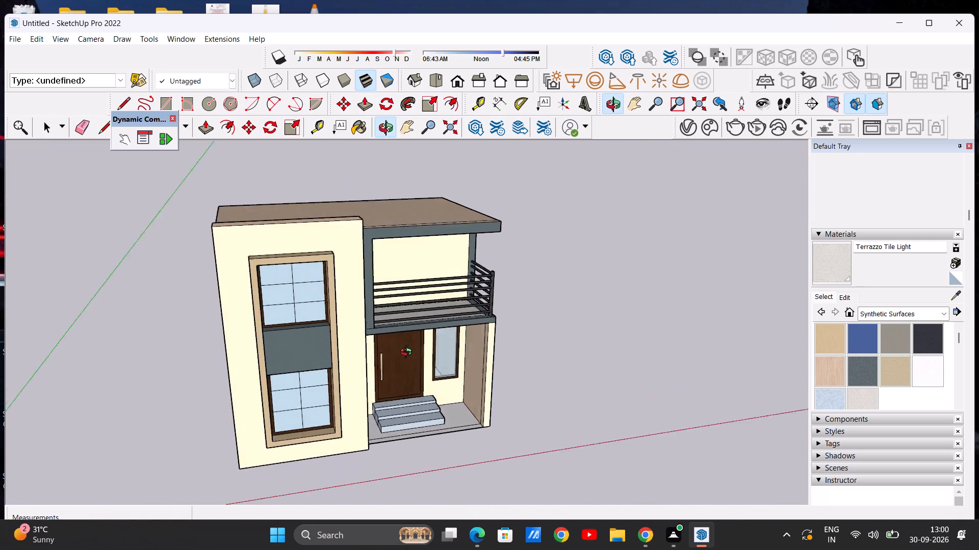
middle_click_drag(408, 353, 595, 346)
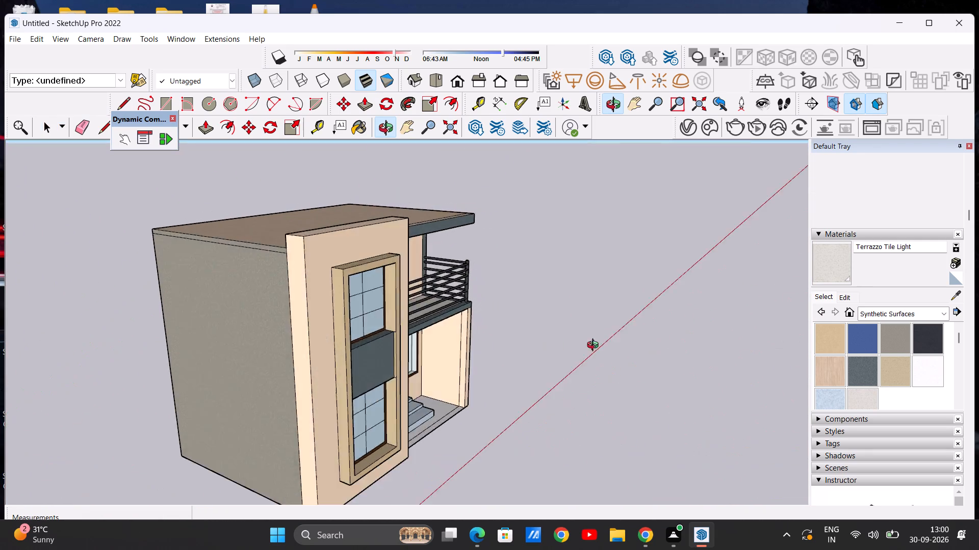
middle_click_drag(595, 346, 640, 346)
middle_click_drag(627, 349, 402, 340)
middle_click_drag(372, 335, 279, 309)
middle_click_drag(271, 297, 264, 287)
middle_click_drag(245, 272, 241, 242)
middle_click_drag(255, 368, 268, 306)
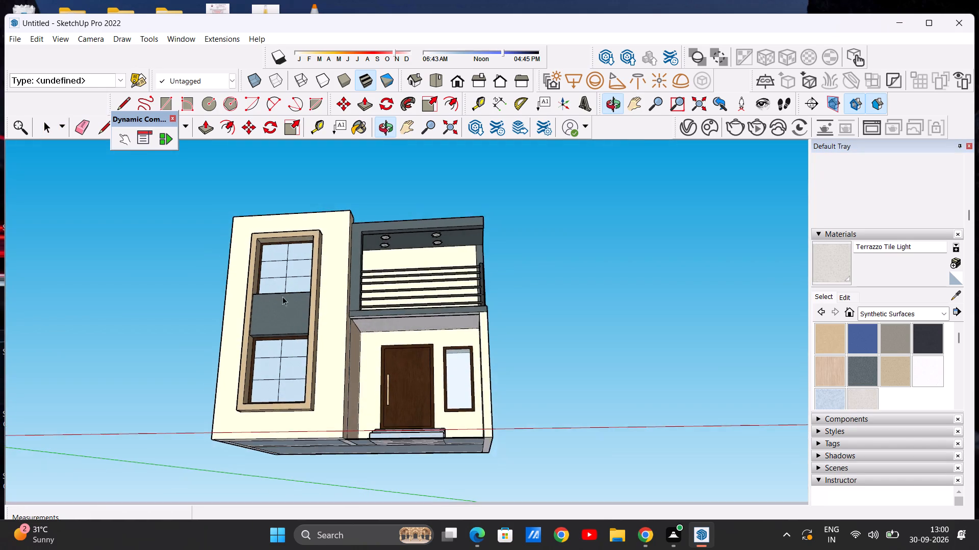
scroll(288, 332, "up", 20)
middle_click(261, 345)
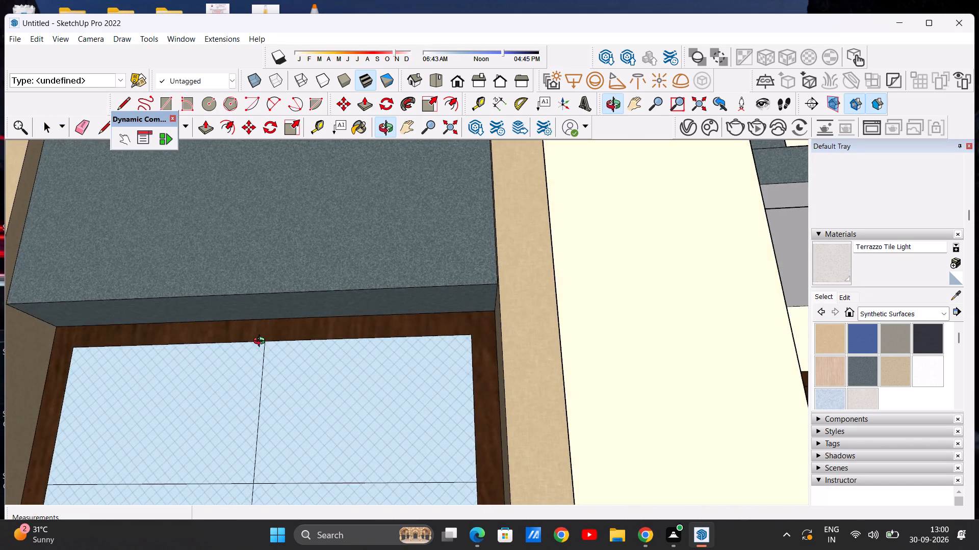
Paint the entrance porch ceiling and its narrow front strip with 0007_MistyRose from the Colors-Named collection, and leave the Paint Bucket tool.
scroll(230, 350, "down", 20)
scroll(427, 336, "up", 5)
middle_click_drag(416, 349, 406, 326)
scroll(413, 338, "up", 1)
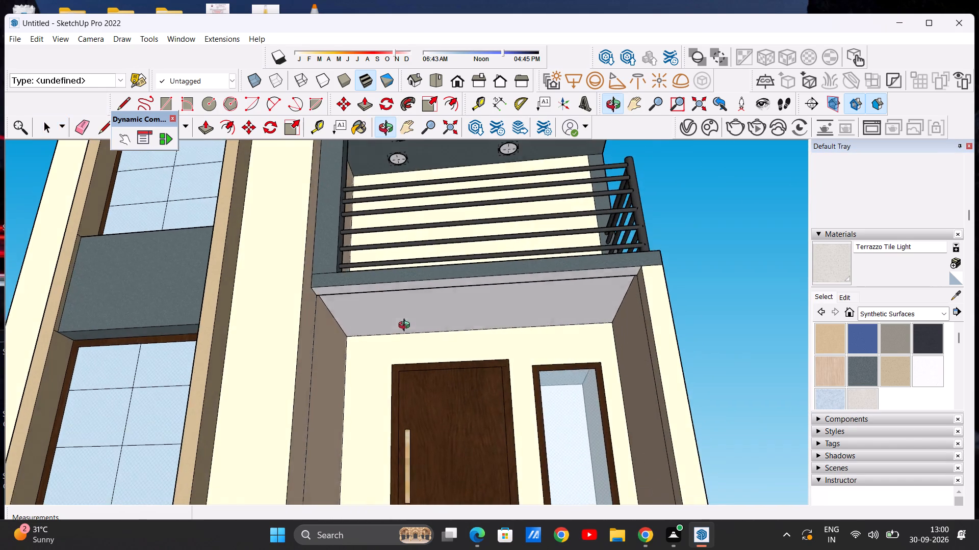
middle_click_drag(406, 326, 402, 316)
scroll(458, 306, "up", 8)
scroll(449, 310, "down", 6)
scroll(575, 280, "up", 3)
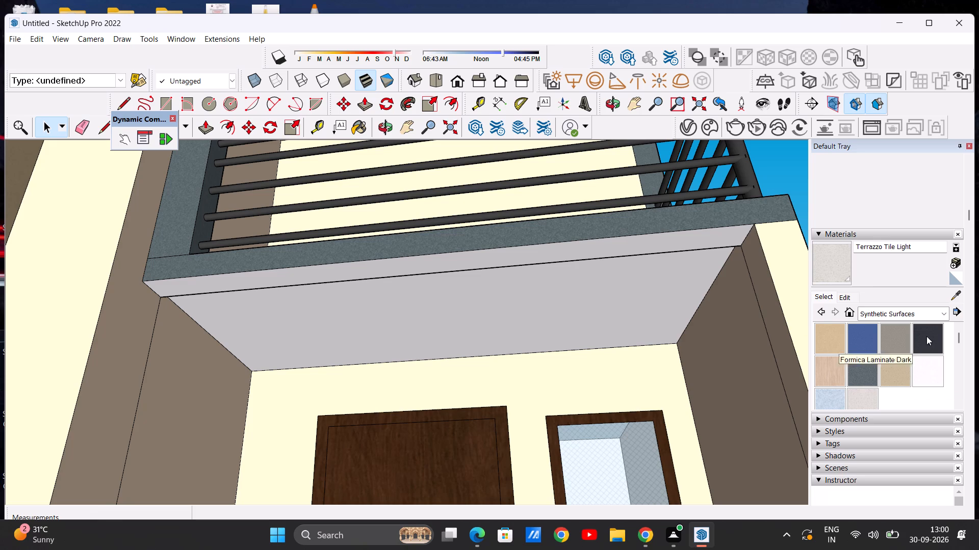
left_click(942, 313)
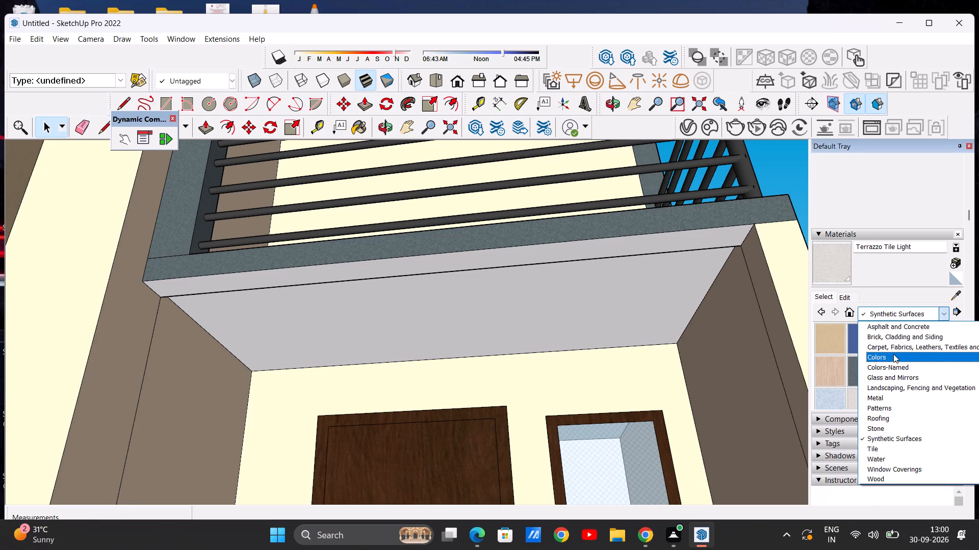
left_click(882, 369)
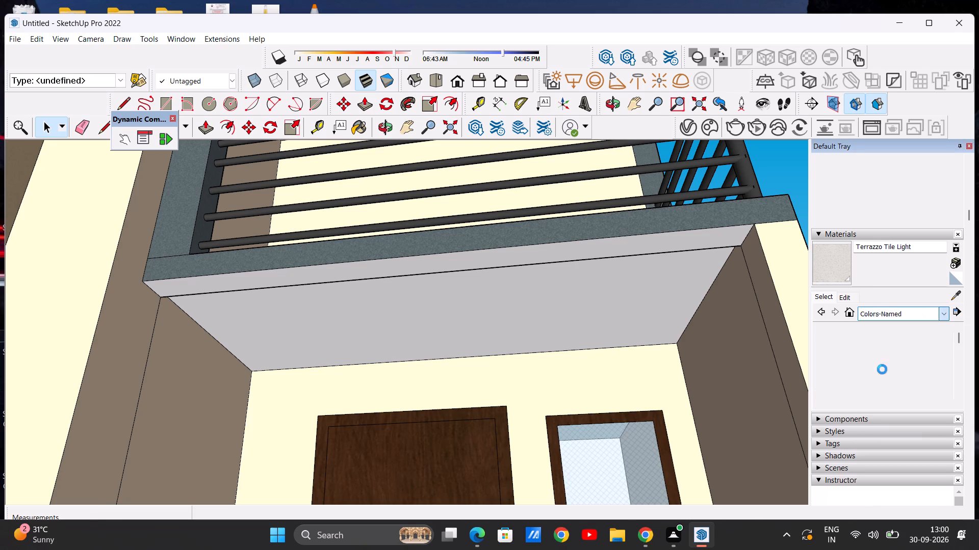
left_click(894, 370)
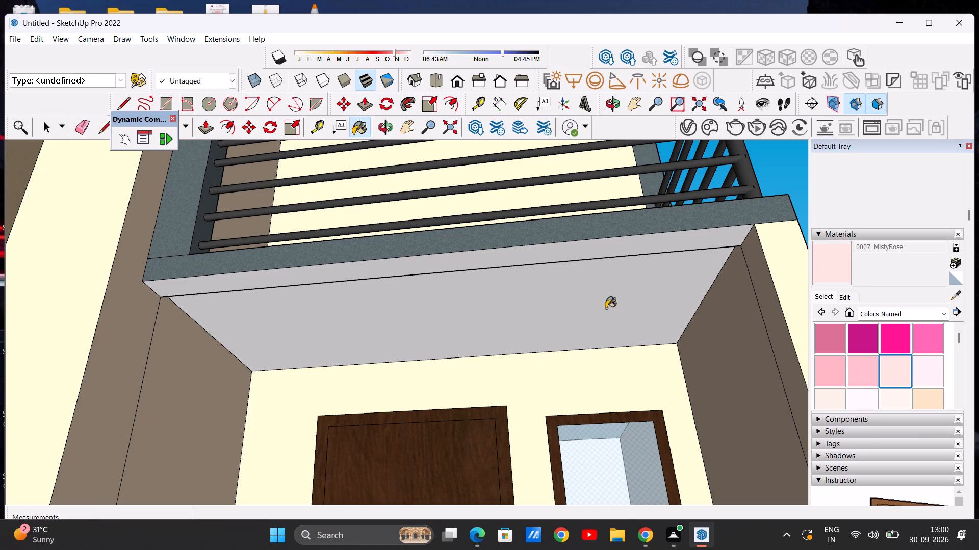
left_click(592, 308)
scroll(532, 247, "up", 6)
left_click(525, 259)
scroll(536, 283, "down", 15)
middle_click_drag(556, 338, 647, 389)
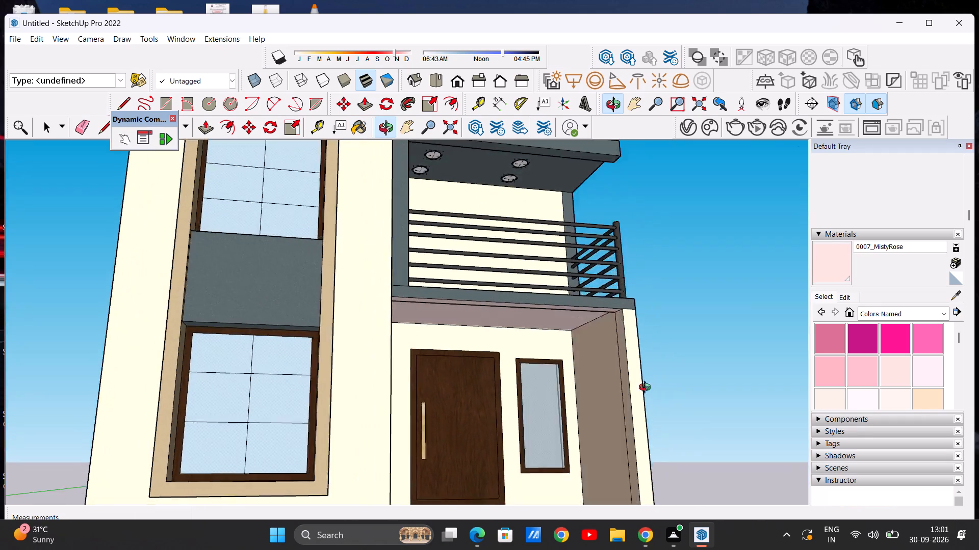
middle_click_drag(647, 389, 509, 264)
scroll(503, 267, "up", 9)
scroll(484, 317, "down", 7)
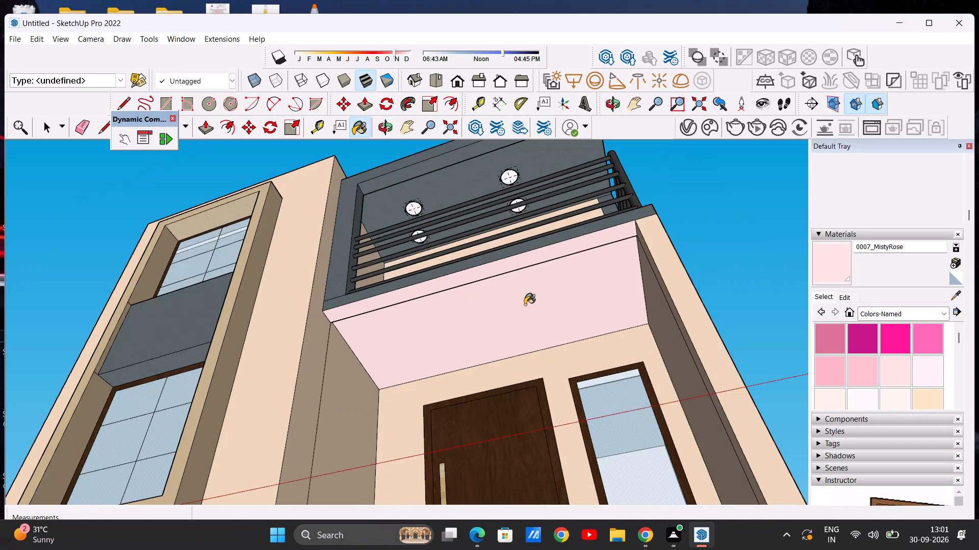
key("space")
Check the painted porch ceiling against the rest of the facade from below, at eye level and from a distance.
scroll(525, 305, "down", 7)
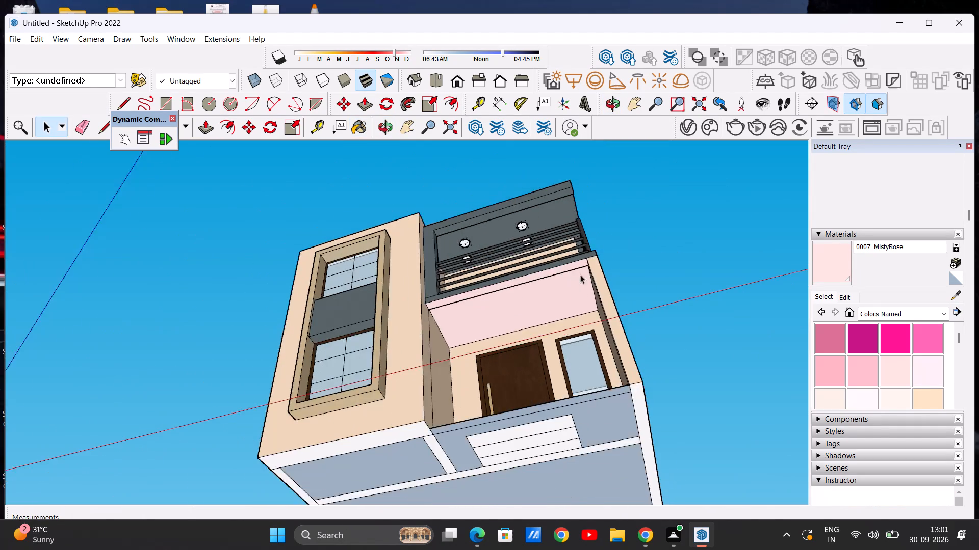
scroll(580, 274, "down", 3)
middle_click_drag(479, 301, 477, 438)
middle_click_drag(473, 421, 516, 455)
scroll(523, 420, "down", 1)
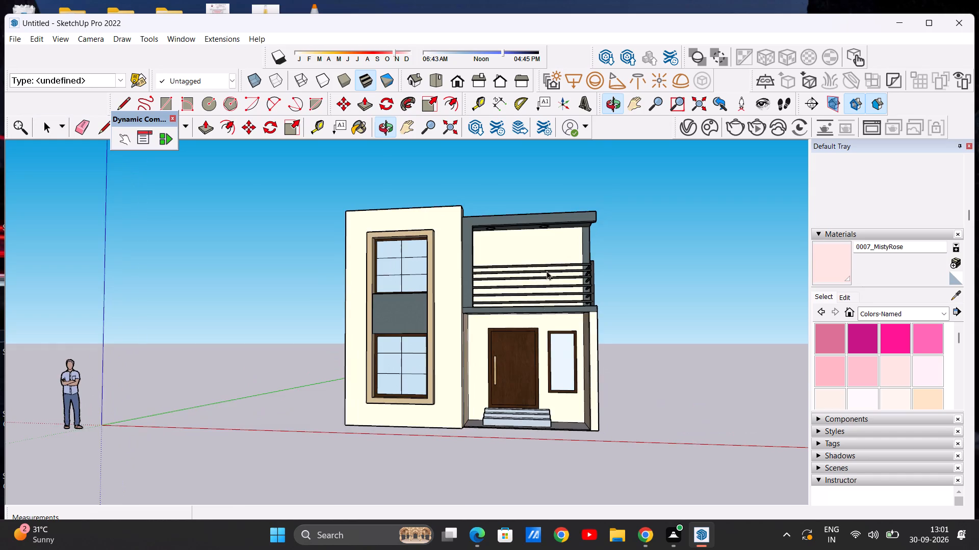
scroll(545, 298, "up", 7)
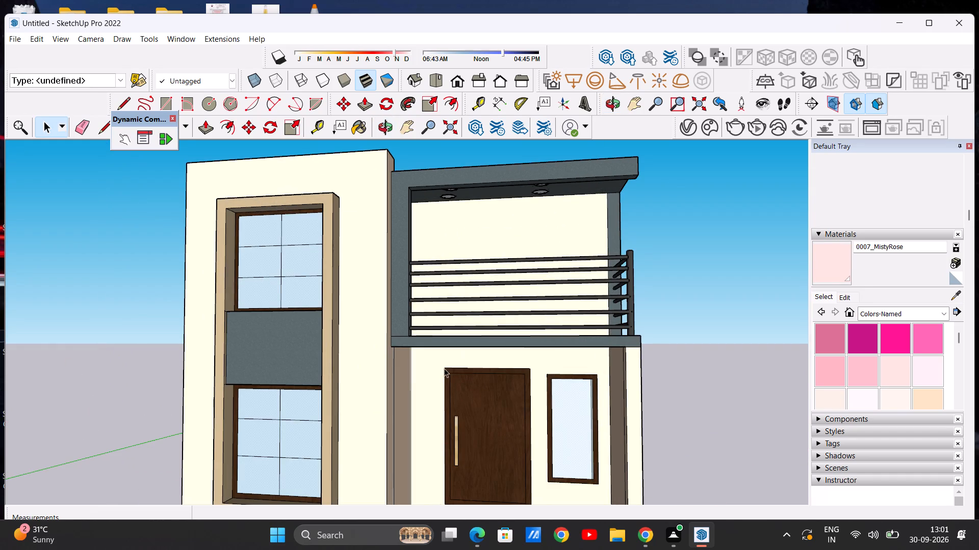
middle_click_drag(448, 405, 468, 361)
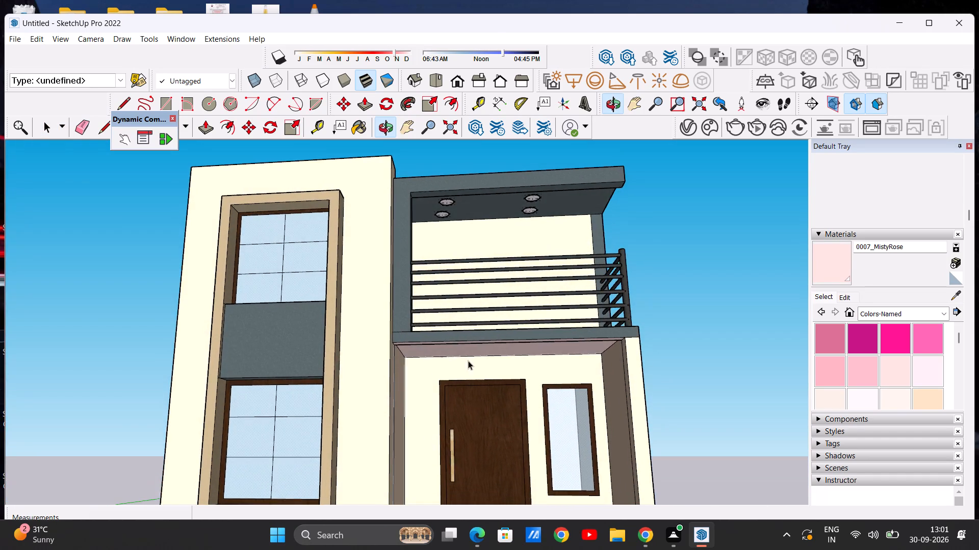
scroll(432, 352, "down", 12)
middle_click_drag(416, 373, 407, 439)
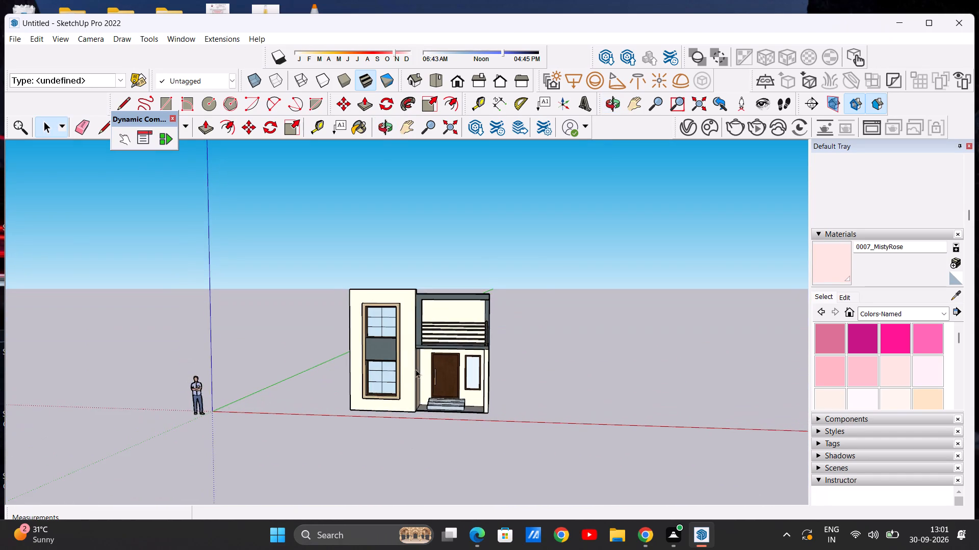
scroll(411, 368, "up", 12)
middle_click_drag(308, 374, 329, 383)
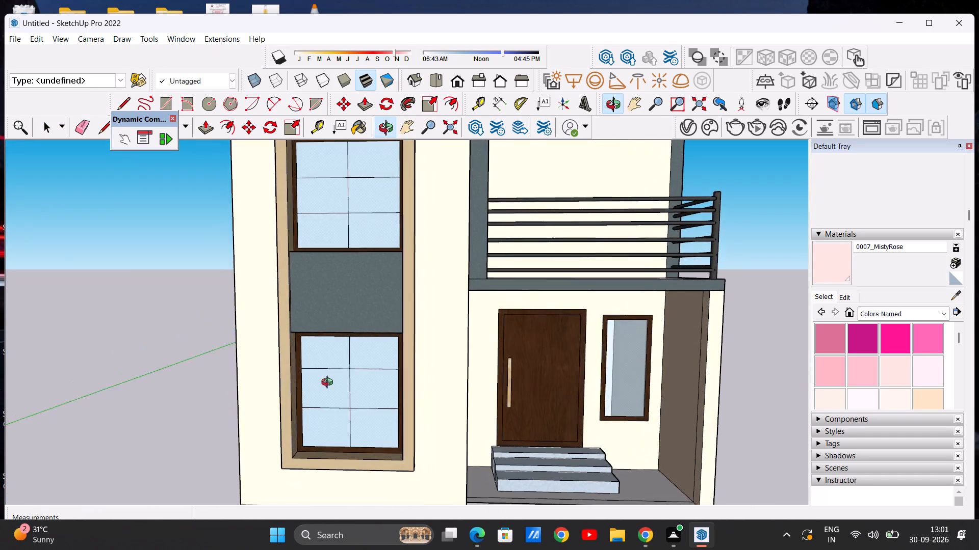
middle_click_drag(329, 383, 307, 382)
scroll(346, 396, "down", 9)
scroll(313, 395, "up", 1)
middle_click_drag(313, 395, 334, 410)
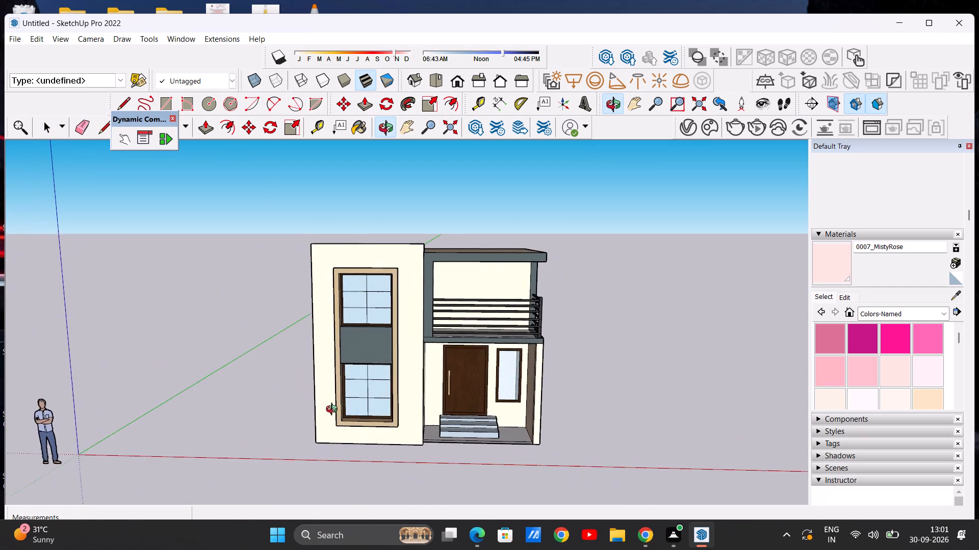
Examine the entrance door, porch steps and porch walls close up and from both sides of the house.
middle_click_drag(334, 410, 323, 407)
scroll(407, 403, "up", 7)
scroll(550, 410, "up", 7)
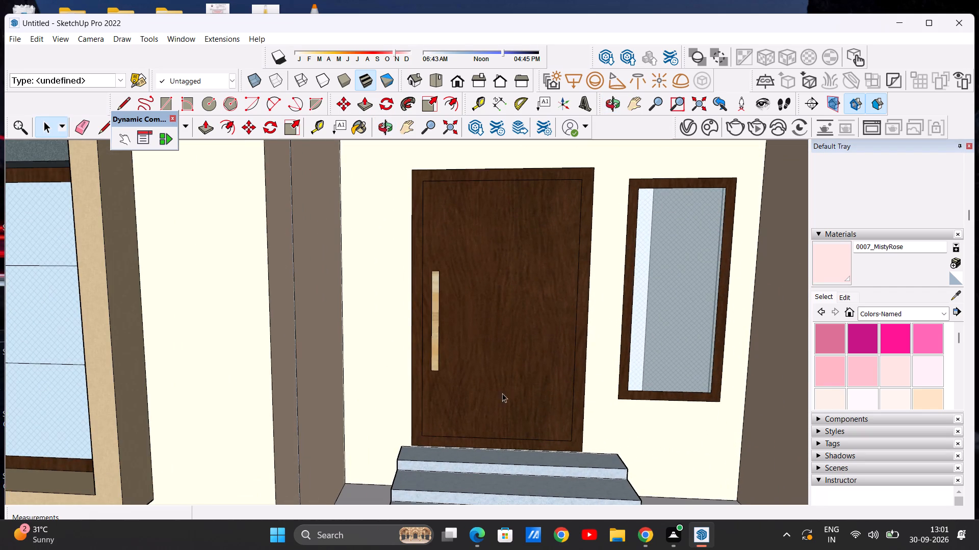
middle_click_drag(494, 392, 481, 386)
scroll(486, 390, "down", 11)
middle_click_drag(449, 419, 500, 416)
scroll(454, 428, "up", 4)
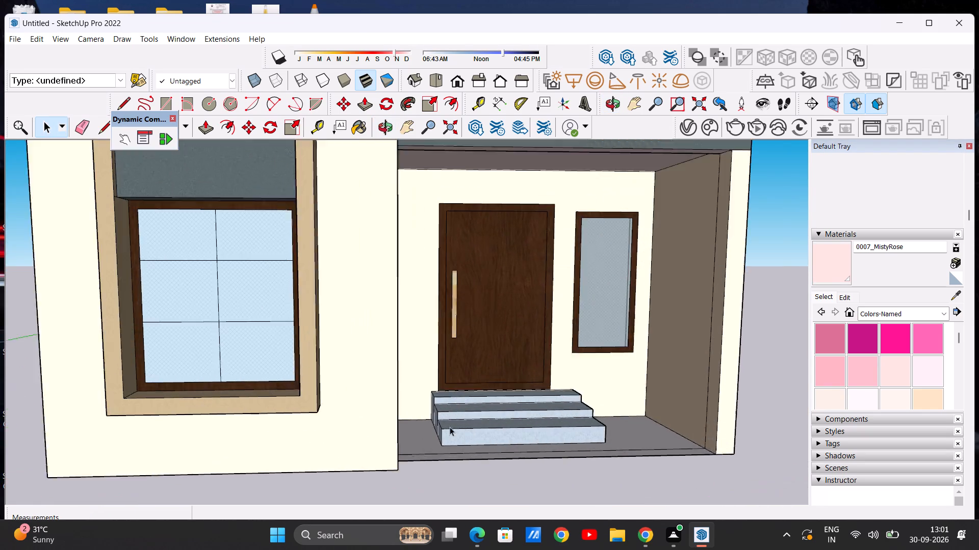
scroll(450, 427, "up", 20)
scroll(450, 427, "up", 1)
scroll(416, 405, "down", 15)
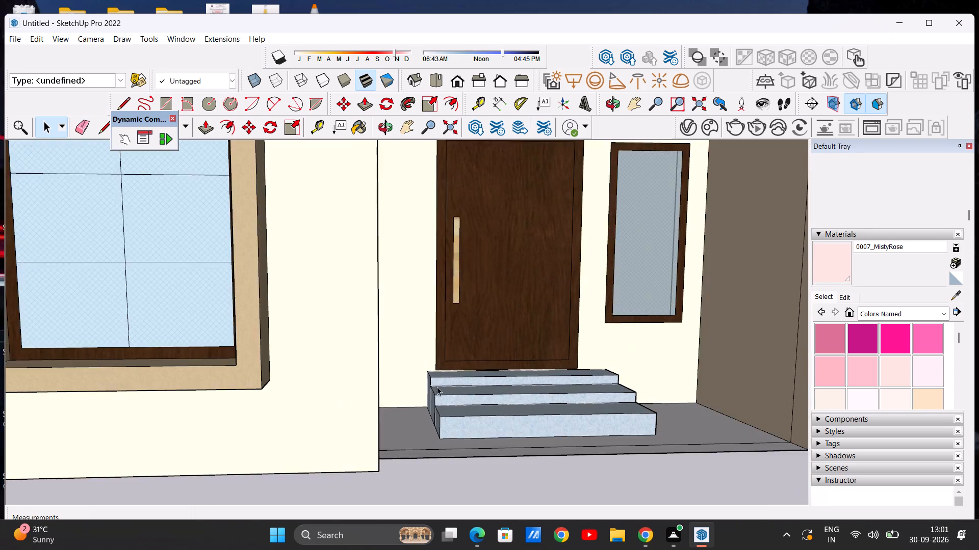
scroll(437, 387, "down", 12)
middle_click_drag(565, 397, 440, 398)
scroll(525, 410, "up", 13)
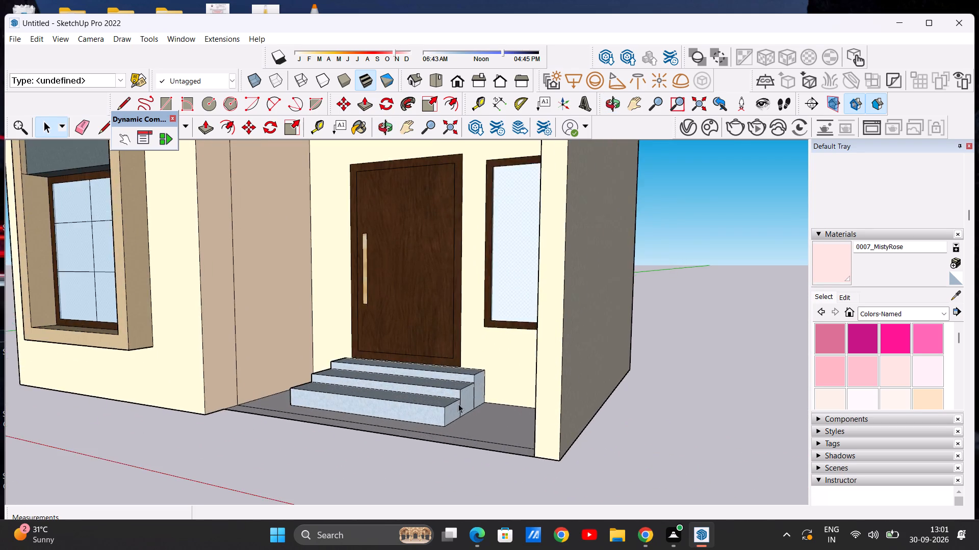
scroll(458, 404, "up", 5)
scroll(489, 386, "down", 20)
scroll(489, 386, "down", 3)
middle_click_drag(433, 322, 496, 335)
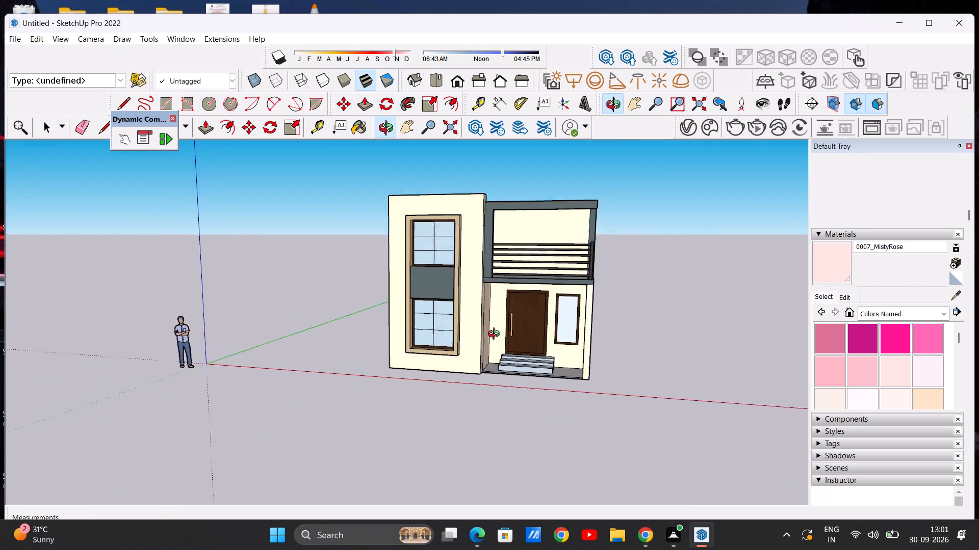
middle_click_drag(496, 335, 316, 364)
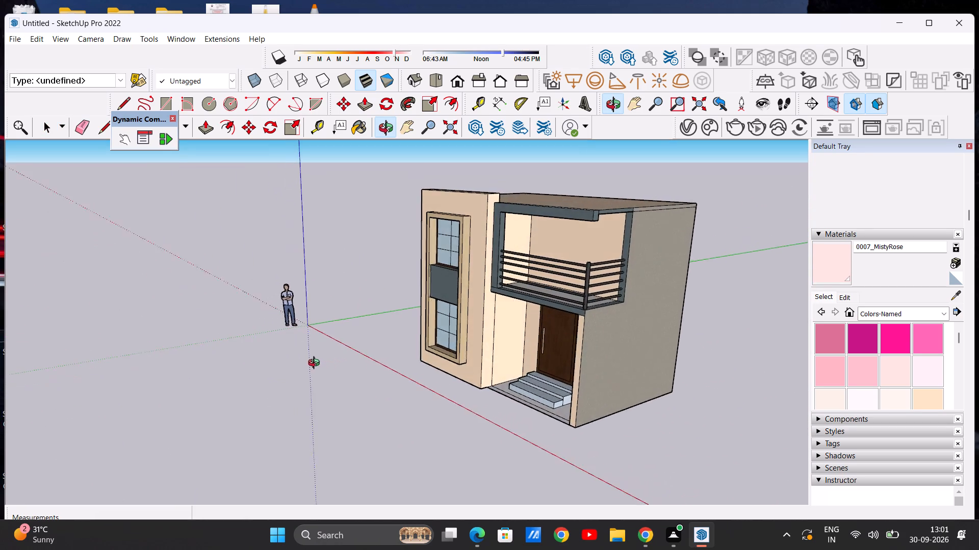
middle_click_drag(316, 364, 521, 364)
Examine the tall window bay's glazing, dark wood frames and grey middle panel close up, from above and below.
scroll(463, 302, "up", 18)
scroll(370, 350, "up", 2)
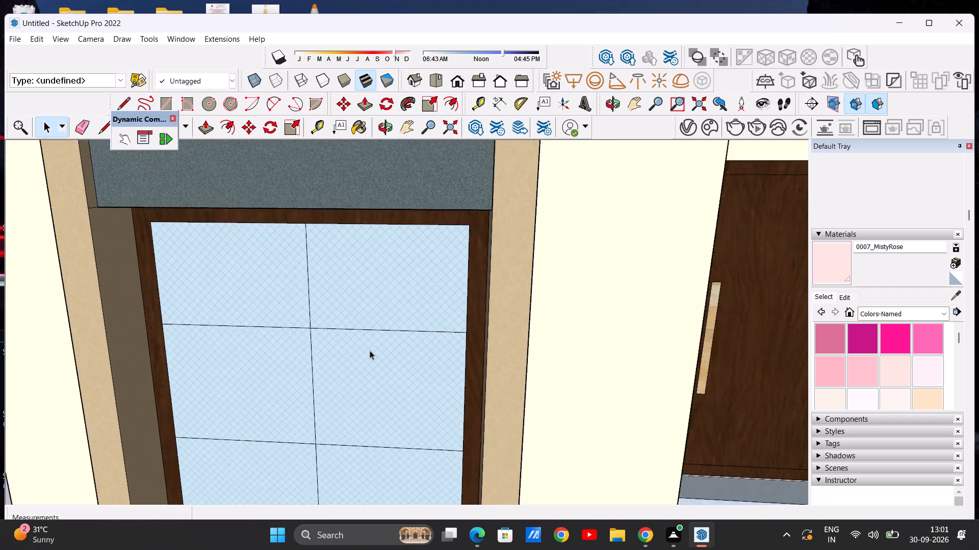
scroll(370, 350, "up", 2)
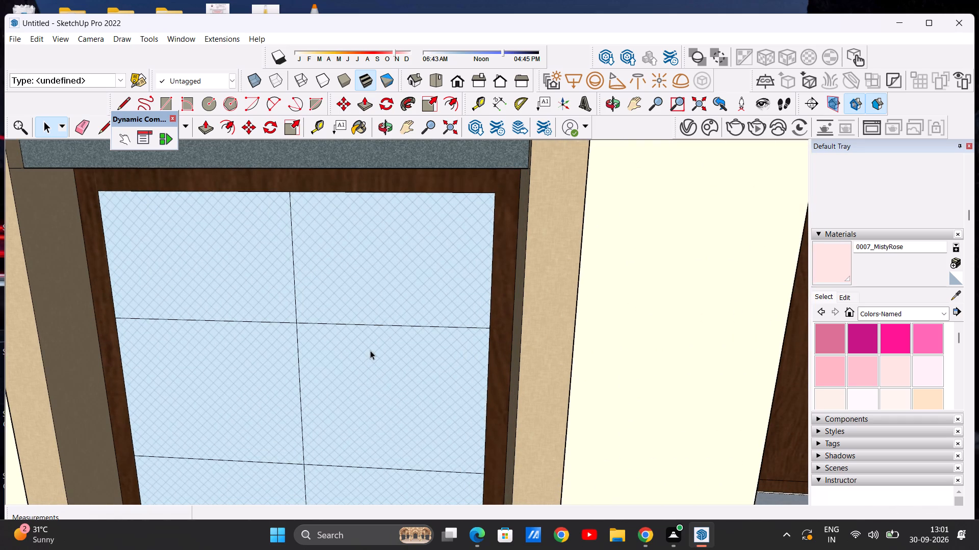
scroll(397, 334, "down", 4)
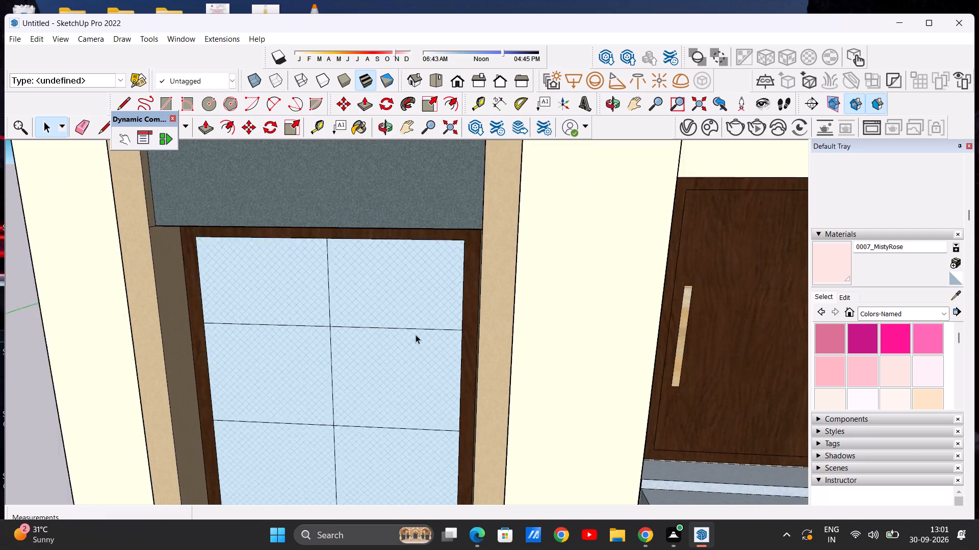
scroll(416, 335, "down", 20)
scroll(416, 335, "down", 1)
scroll(427, 331, "up", 16)
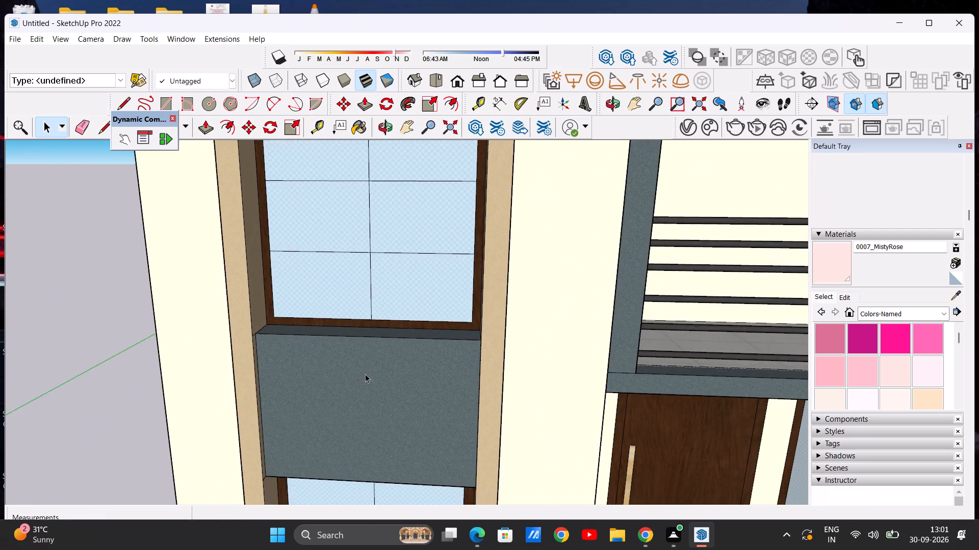
scroll(365, 374, "down", 10)
middle_click_drag(390, 454, 424, 337)
scroll(350, 472, "up", 14)
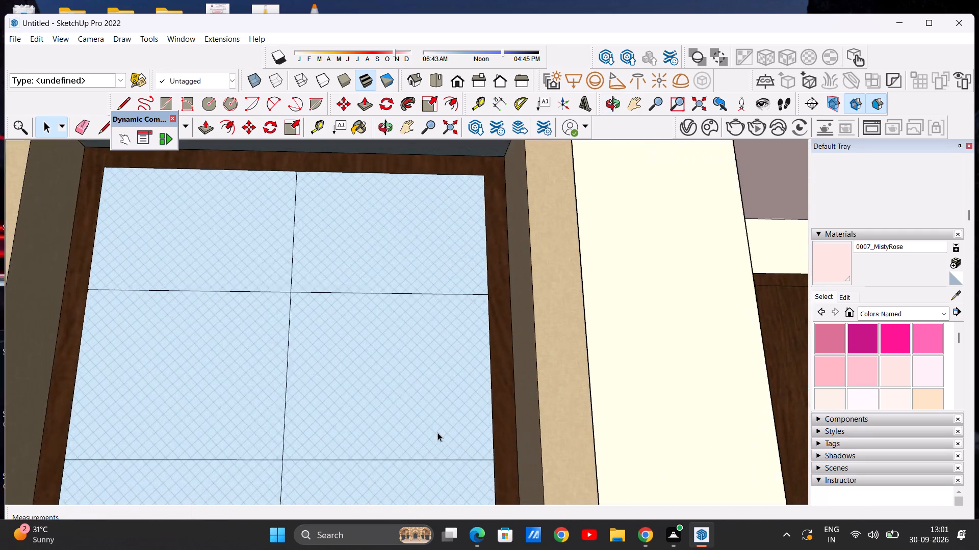
scroll(437, 432, "up", 10)
scroll(360, 450, "down", 20)
scroll(360, 450, "down", 20)
scroll(400, 416, "up", 1)
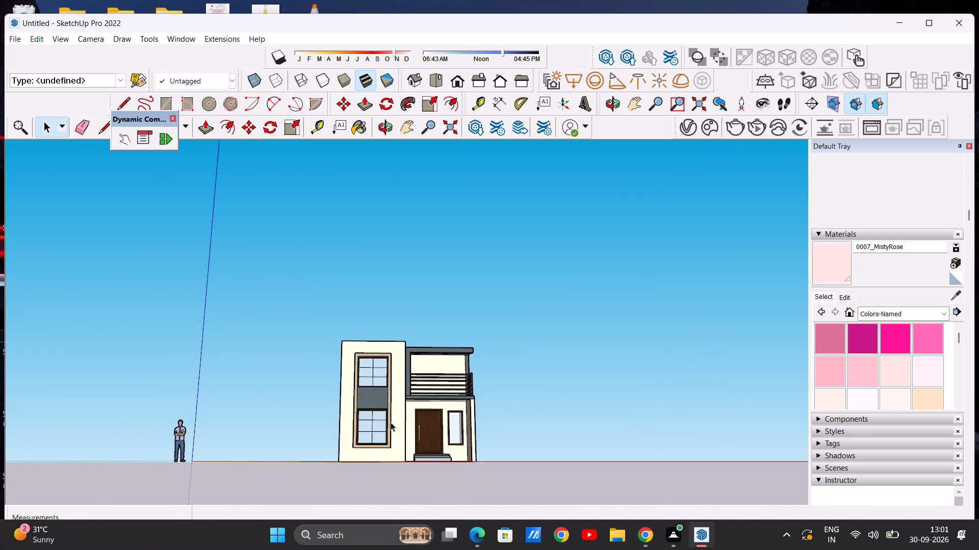
middle_click_drag(356, 443, 345, 478)
scroll(416, 427, "up", 16)
scroll(376, 437, "down", 4)
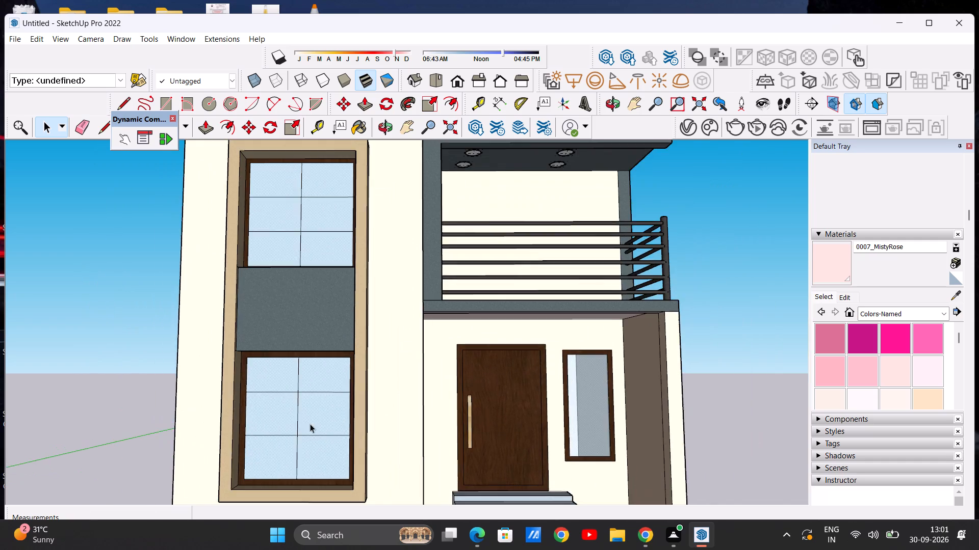
scroll(294, 421, "up", 20)
scroll(294, 421, "up", 7)
scroll(285, 447, "down", 13)
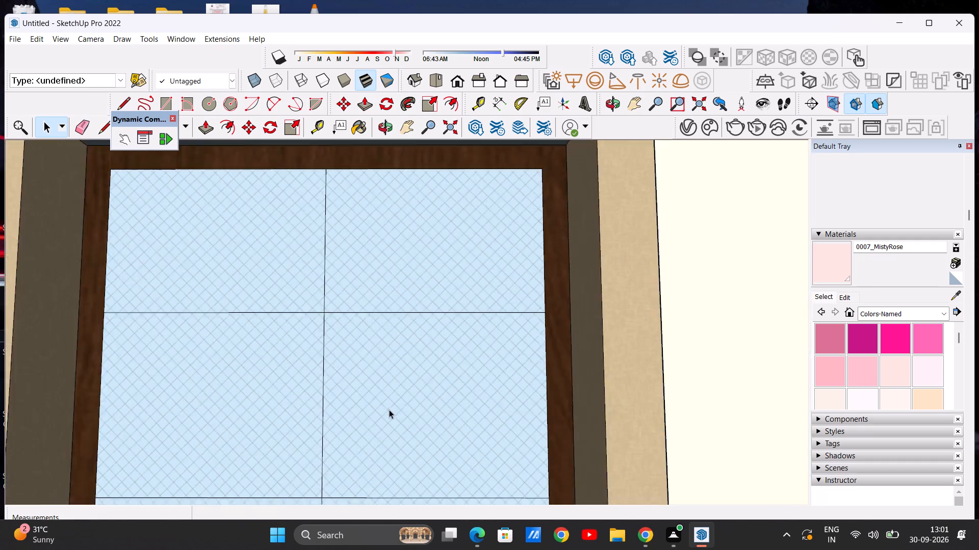
scroll(389, 409, "down", 20)
scroll(389, 409, "down", 11)
scroll(343, 384, "up", 6)
middle_click_drag(344, 388, 329, 440)
scroll(413, 371, "down", 13)
scroll(427, 406, "up", 7)
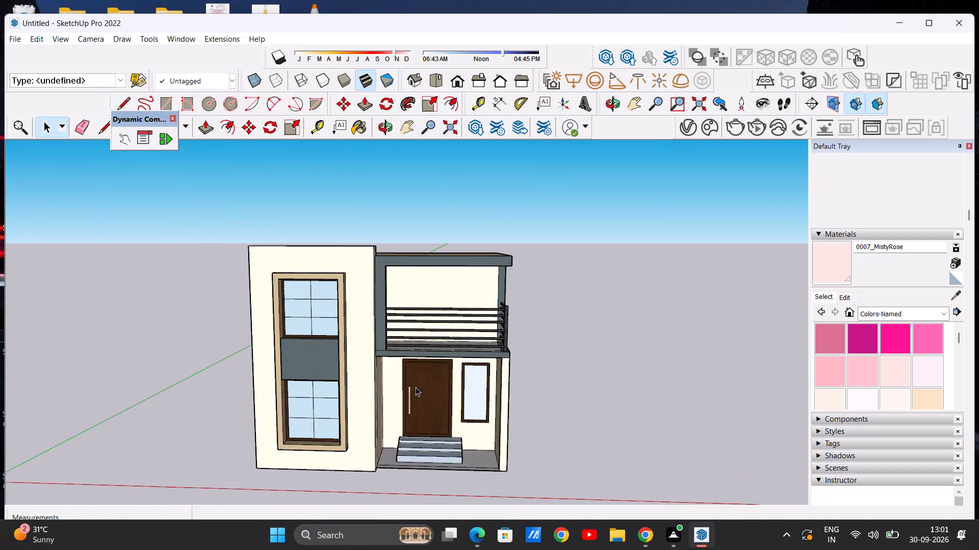
Examine the entrance door and the narrow glazed window beside it close up.
scroll(416, 387, "up", 19)
scroll(392, 438, "down", 13)
scroll(525, 388, "up", 12)
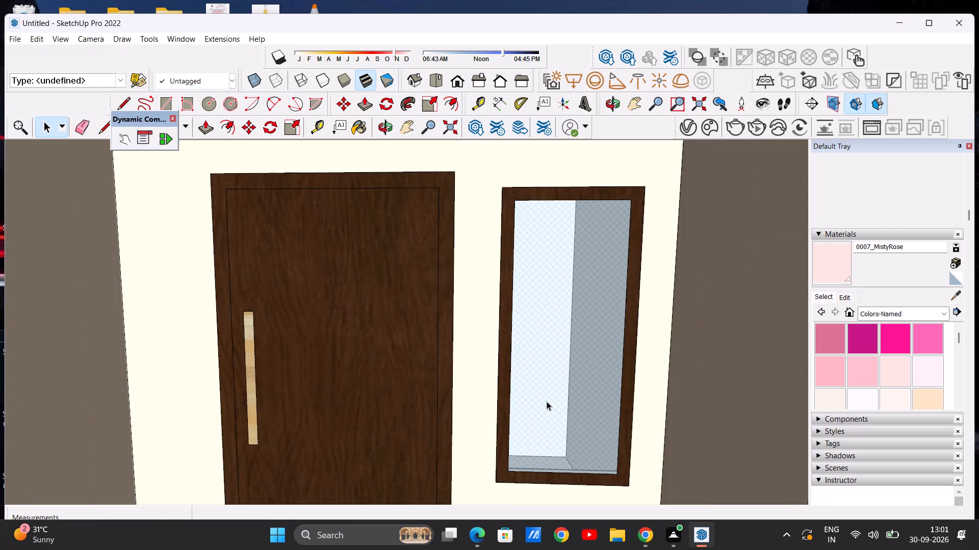
scroll(547, 401, "up", 6)
scroll(540, 427, "down", 20)
scroll(540, 427, "down", 8)
scroll(357, 514, "up", 3)
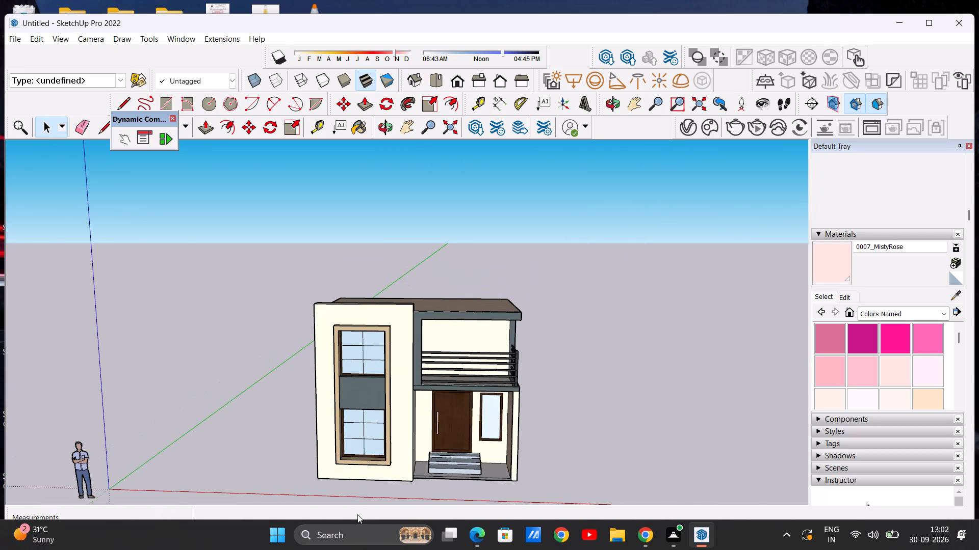
Examine the whole front facade from a distance and from both sides.
scroll(357, 514, "up", 3)
scroll(385, 484, "up", 7)
scroll(364, 427, "down", 6)
scroll(378, 472, "up", 5)
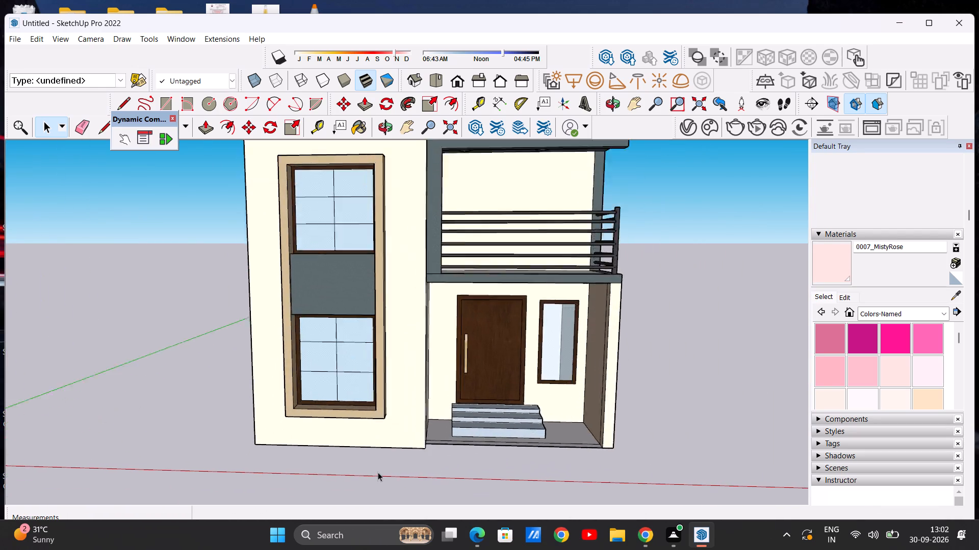
scroll(378, 472, "up", 11)
scroll(369, 455, "down", 15)
middle_click_drag(371, 415, 479, 416)
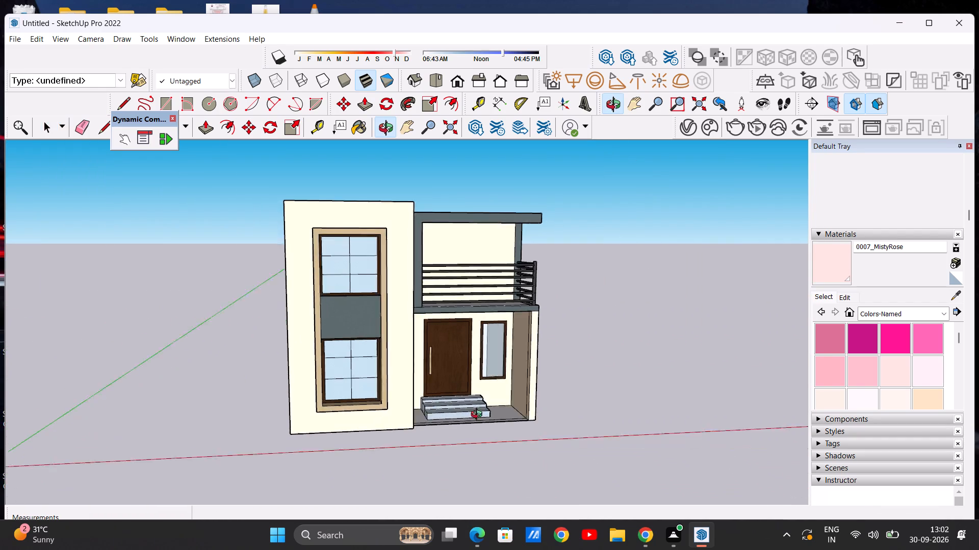
middle_click_drag(479, 416, 128, 417)
middle_click_drag(450, 402, 707, 383)
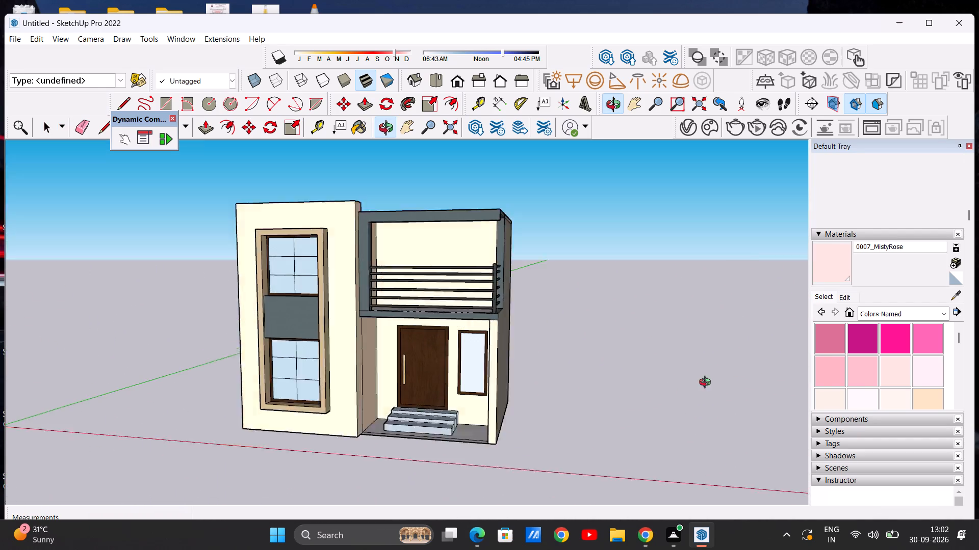
middle_click_drag(707, 383, 677, 414)
scroll(401, 404, "down", 4)
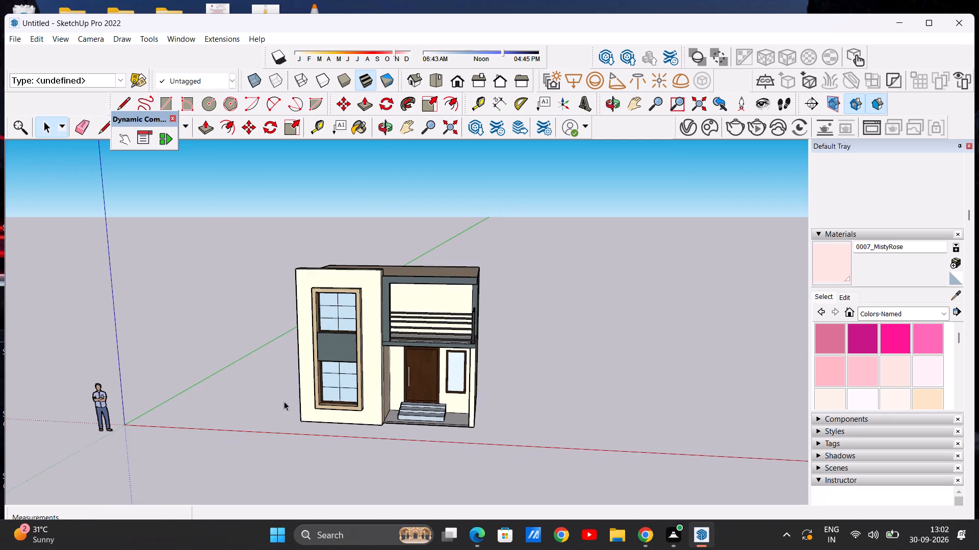
Examine the lower window of the bay and the grey panel above it against the entrance facade.
scroll(257, 406, "up", 6)
scroll(353, 400, "down", 6)
scroll(398, 382, "up", 14)
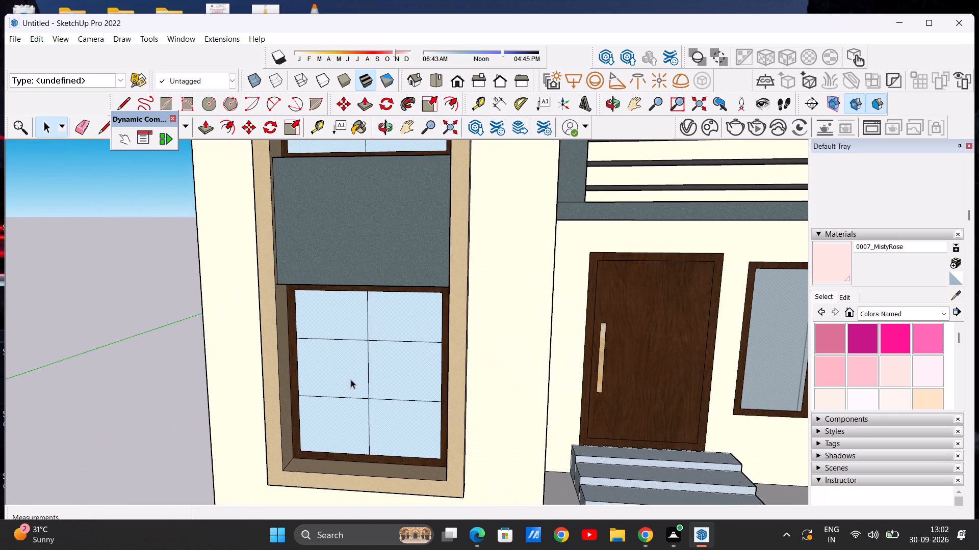
scroll(346, 411, "down", 6)
middle_click_drag(367, 402, 377, 397)
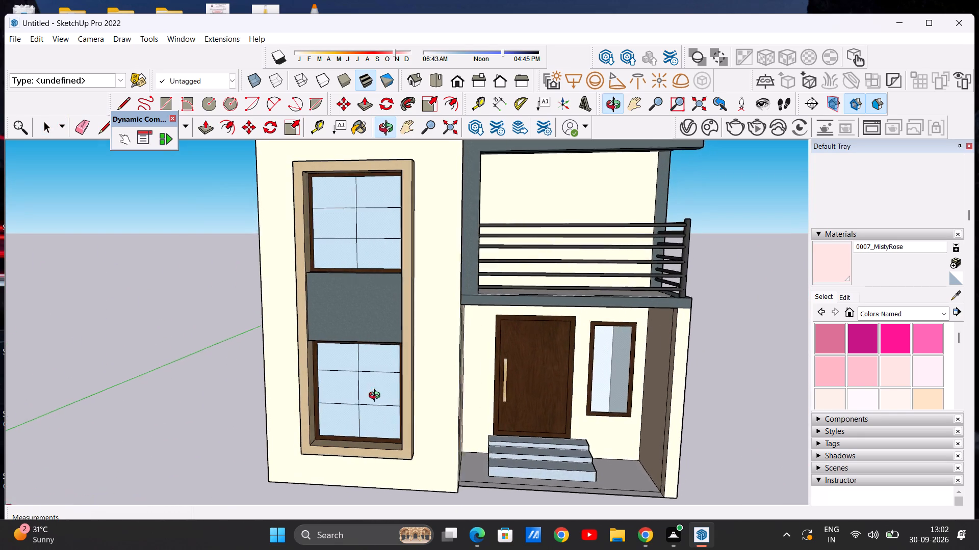
middle_click_drag(377, 397, 384, 397)
scroll(349, 404, "down", 4)
scroll(365, 417, "up", 7)
scroll(332, 383, "down", 3)
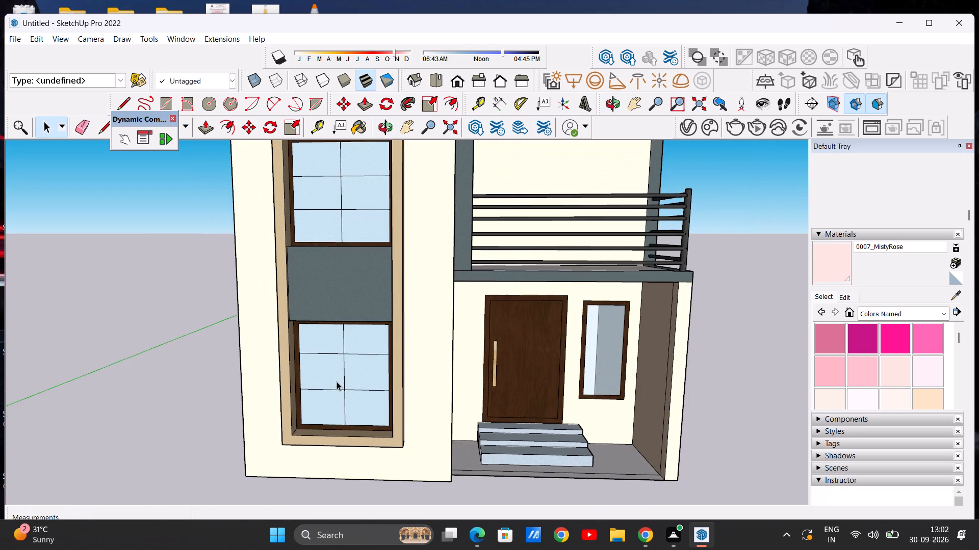
scroll(343, 339, "up", 17)
scroll(336, 343, "down", 12)
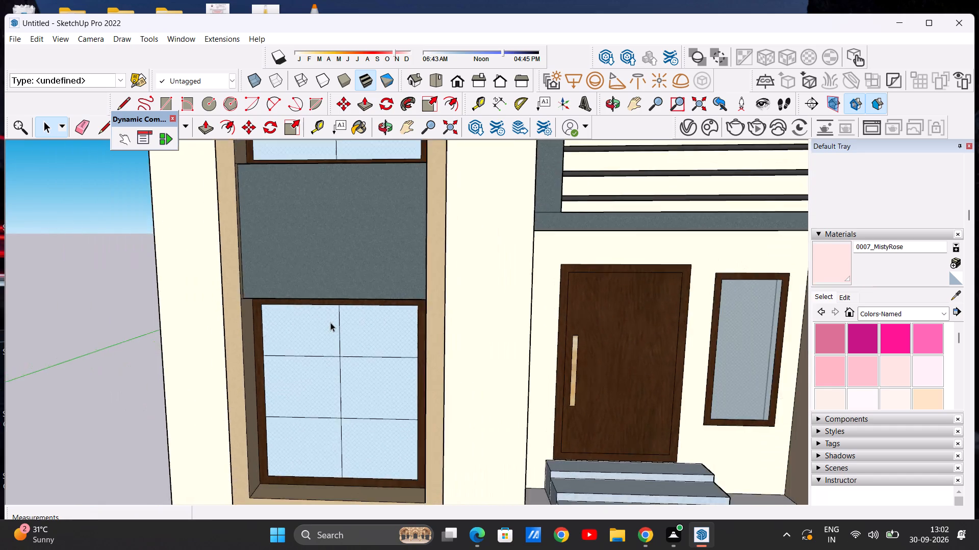
scroll(330, 322, "down", 3)
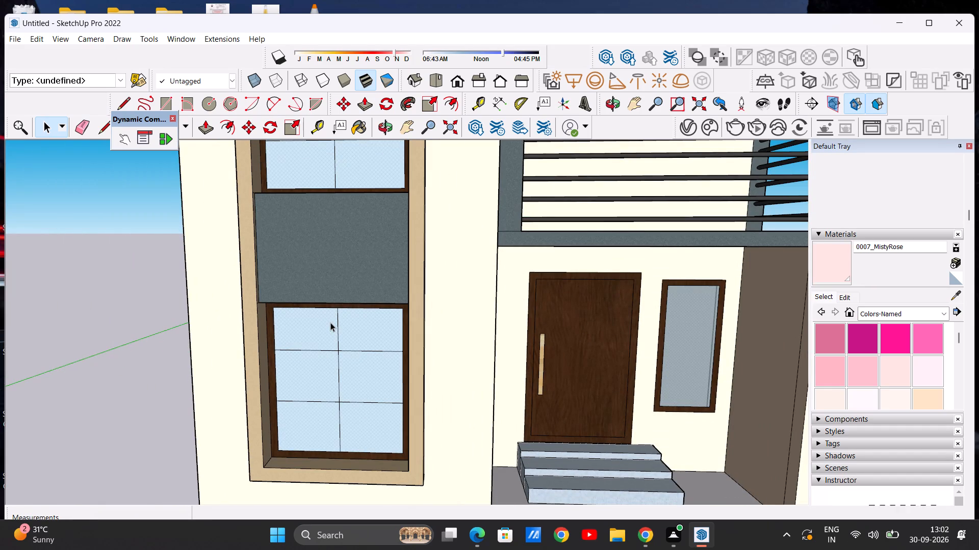
scroll(340, 300, "down", 11)
scroll(512, 323, "up", 2)
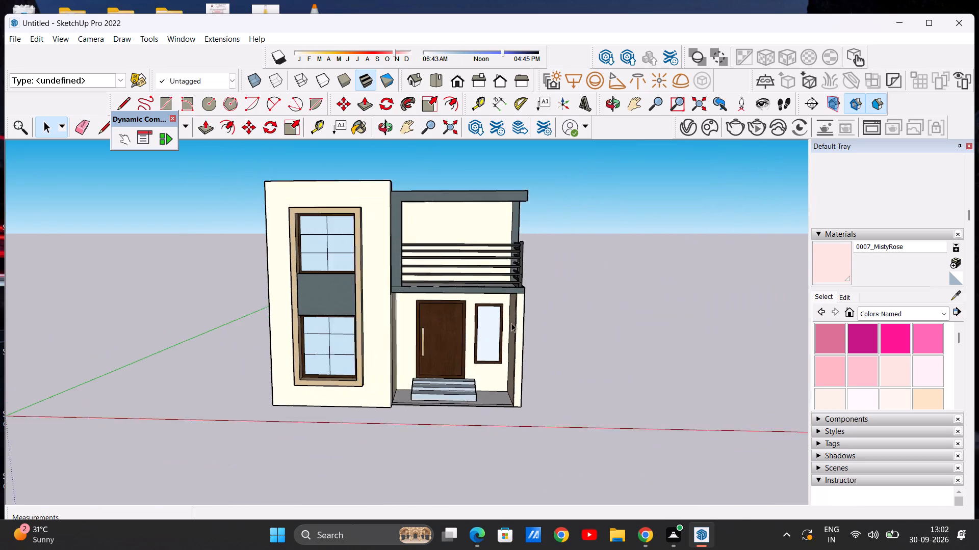
Compare the glazing of the narrow entrance window with the lower bay window, close up and from a distance.
scroll(511, 323, "up", 5)
scroll(479, 318, "up", 20)
scroll(479, 318, "up", 3)
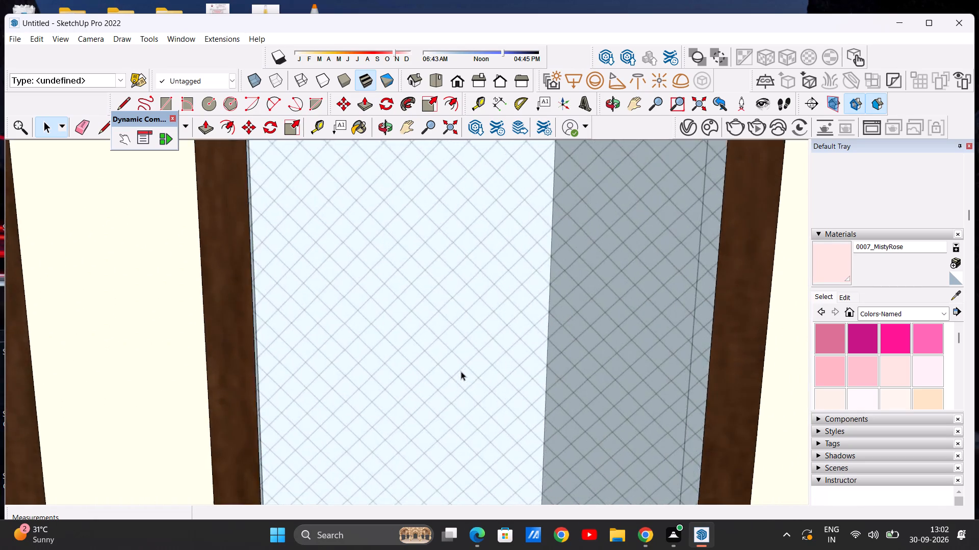
scroll(461, 371, "up", 8)
scroll(462, 374, "down", 20)
scroll(462, 374, "down", 20)
scroll(462, 374, "down", 4)
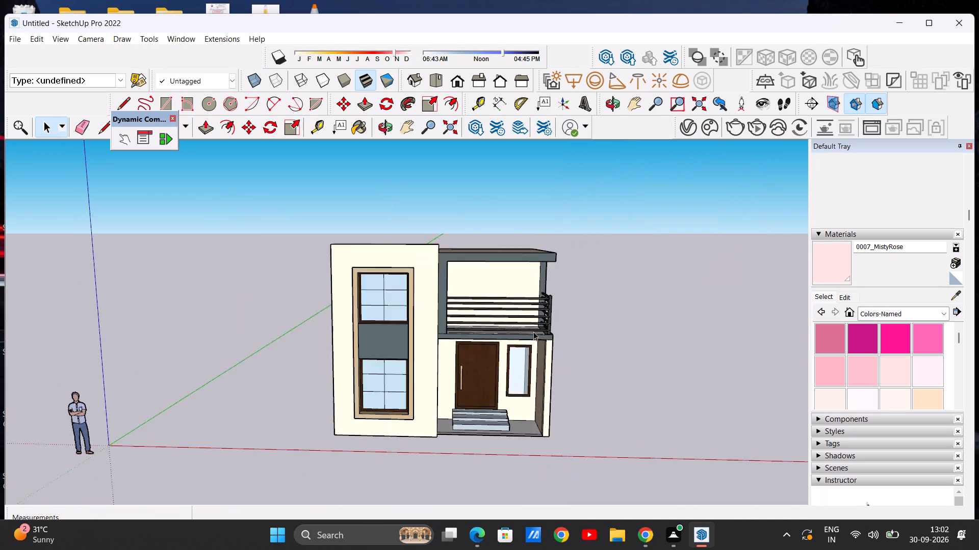
scroll(533, 332, "down", 4)
scroll(429, 375, "up", 18)
scroll(395, 344, "down", 8)
scroll(446, 334, "up", 6)
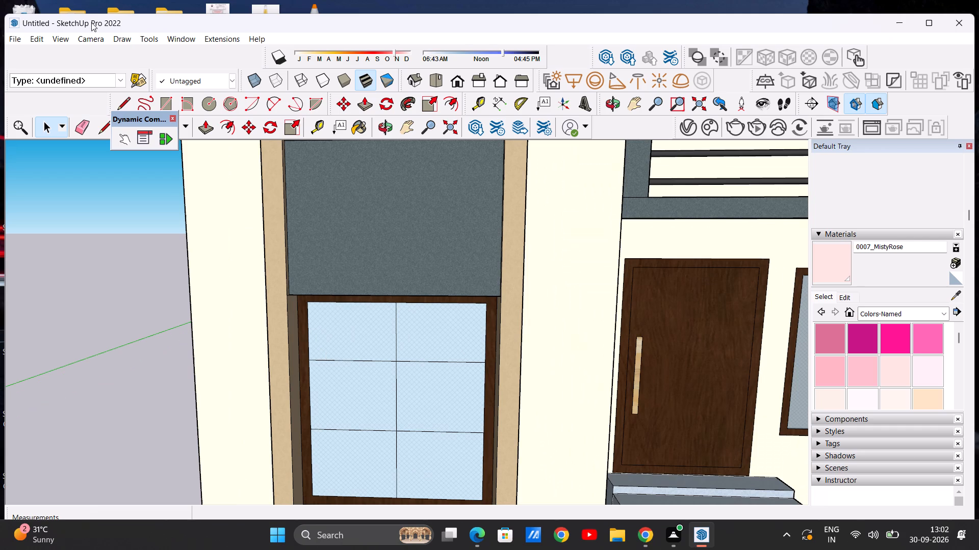
scroll(401, 385, "down", 10)
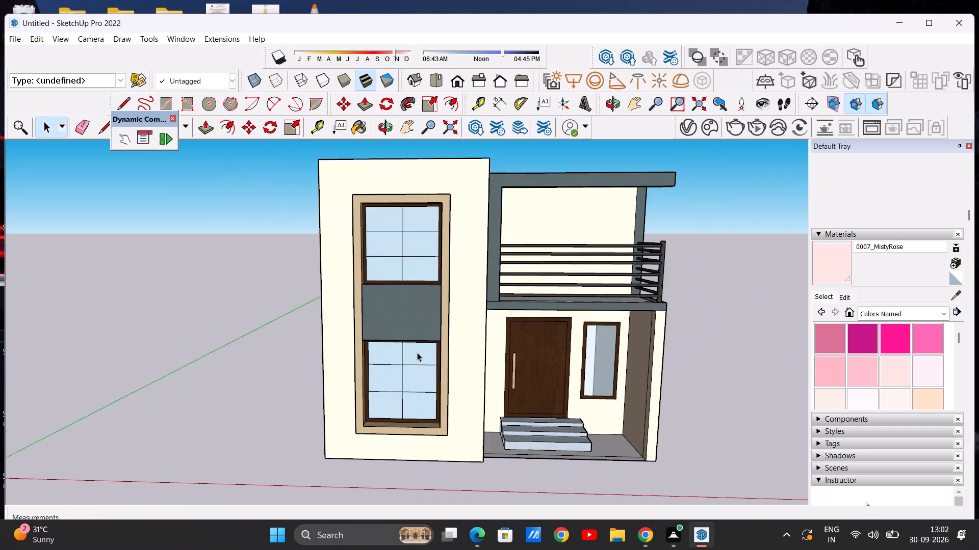
scroll(417, 352, "down", 4)
scroll(412, 284, "up", 7)
Examine the upper bay window's beige surround, wood frame and glazing from several angles and from a distance.
middle_click_drag(373, 300, 410, 306)
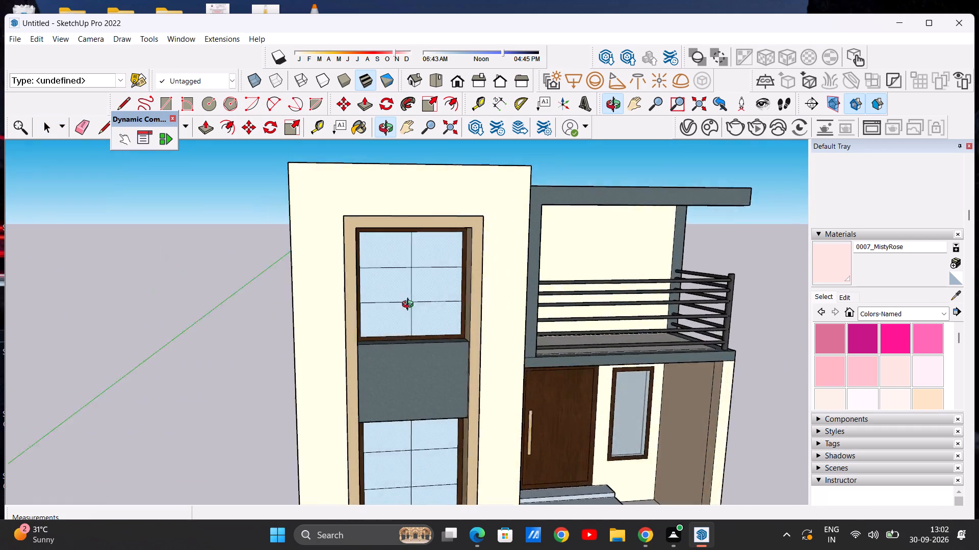
middle_click_drag(410, 306, 359, 308)
scroll(413, 308, "up", 20)
scroll(413, 308, "up", 9)
scroll(488, 347, "down", 20)
scroll(488, 347, "down", 10)
scroll(458, 231, "up", 8)
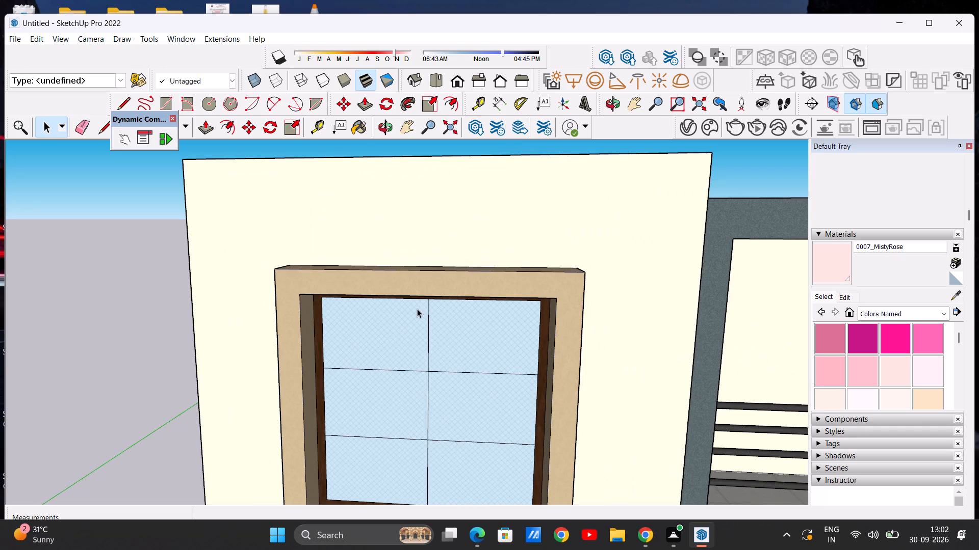
middle_click_drag(417, 309, 411, 256)
scroll(443, 284, "up", 15)
scroll(433, 304, "down", 10)
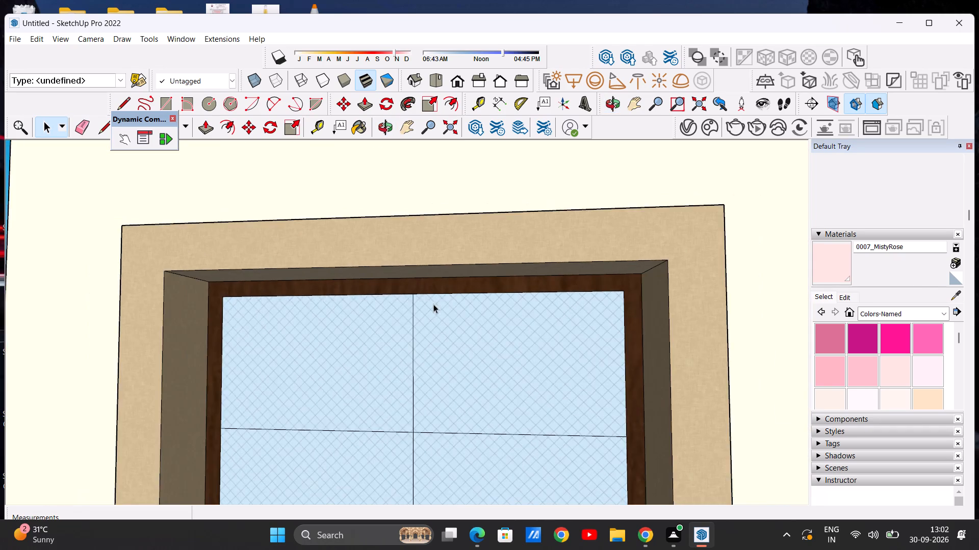
scroll(433, 304, "down", 20)
scroll(433, 304, "down", 1)
scroll(377, 274, "up", 1)
scroll(382, 292, "down", 4)
scroll(384, 293, "up", 1)
scroll(388, 301, "down", 4)
scroll(400, 378, "up", 3)
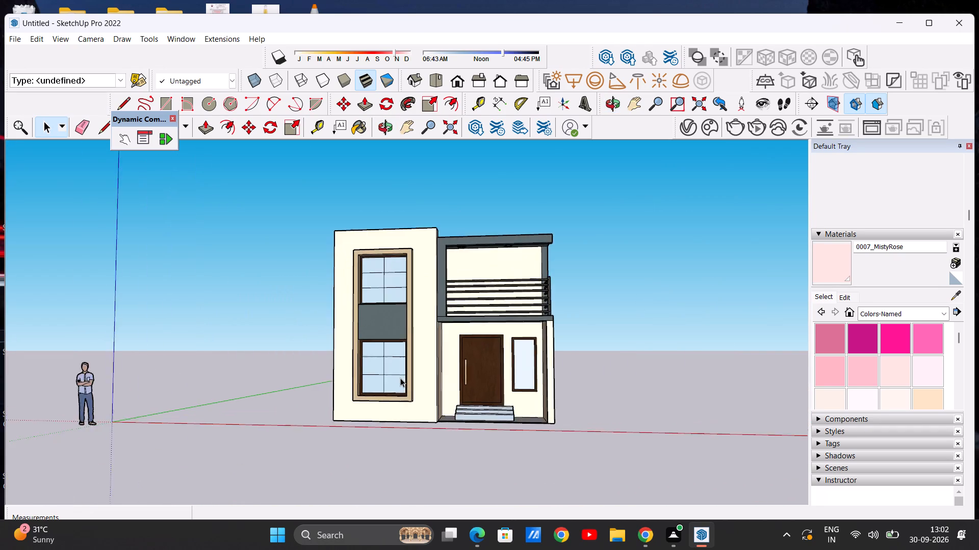
Examine the bay windows, their surround and the front facade from above, close up and from a distance.
scroll(400, 378, "up", 3)
middle_click_drag(344, 367, 407, 474)
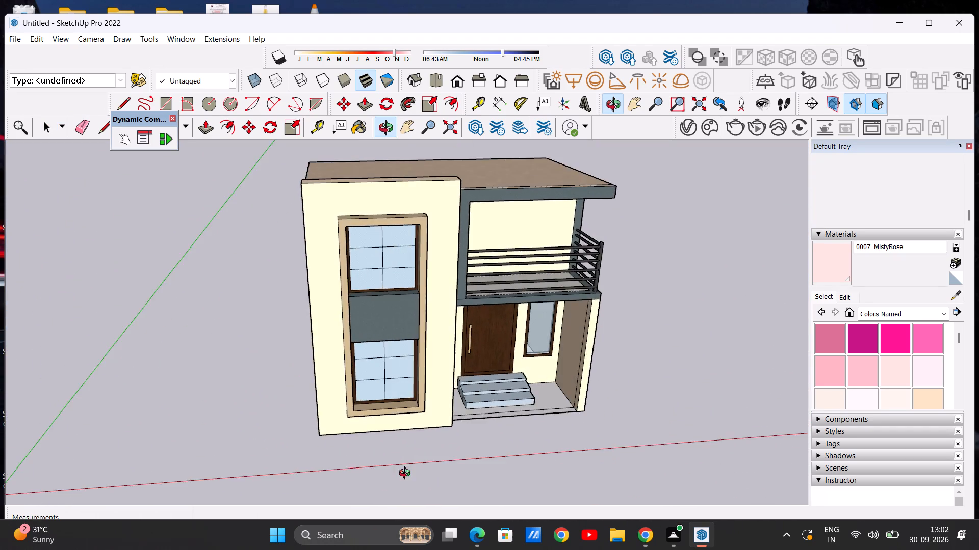
middle_click_drag(407, 474, 379, 440)
scroll(408, 400, "up", 14)
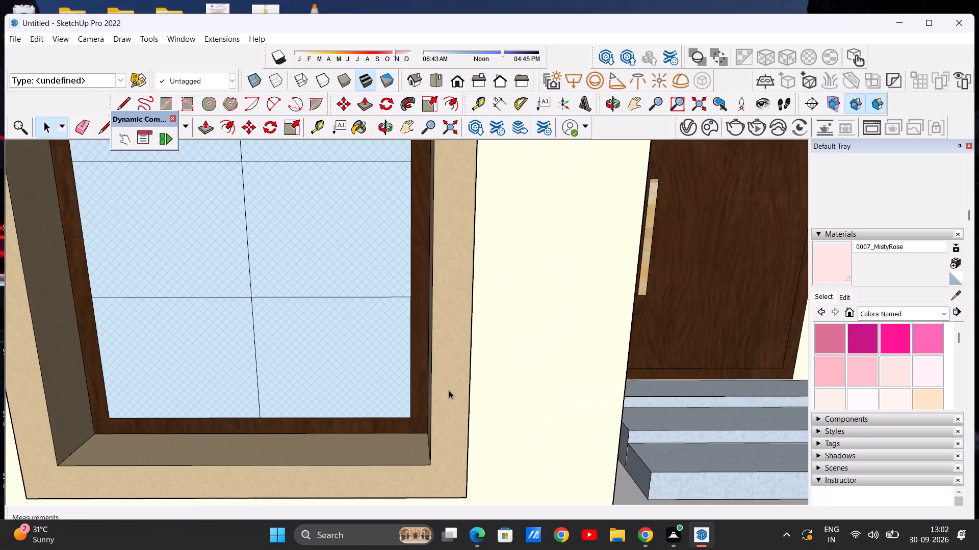
scroll(449, 390, "up", 3)
scroll(422, 390, "down", 20)
scroll(422, 390, "down", 7)
middle_click_drag(394, 388, 392, 368)
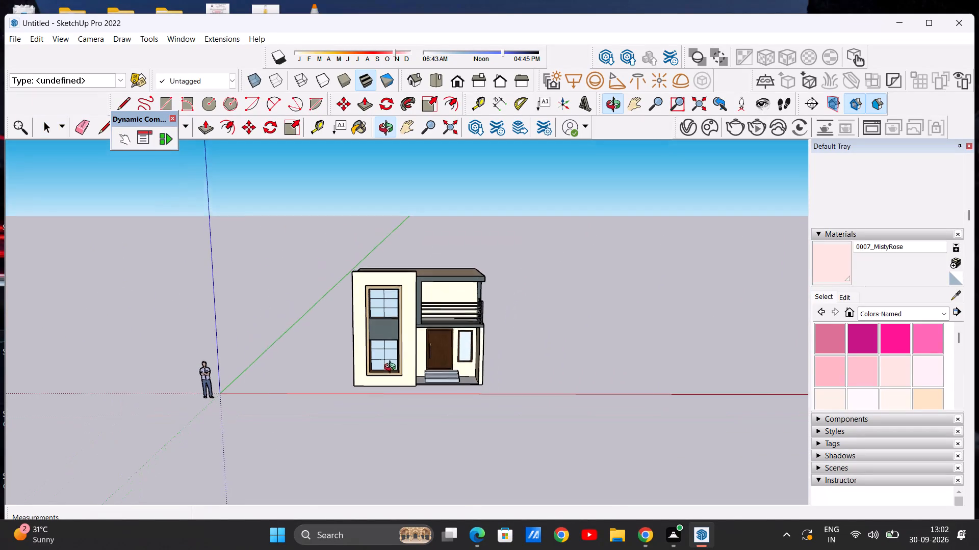
middle_click_drag(392, 368, 393, 368)
scroll(374, 278, "up", 8)
scroll(431, 373, "up", 8)
scroll(318, 304, "down", 6)
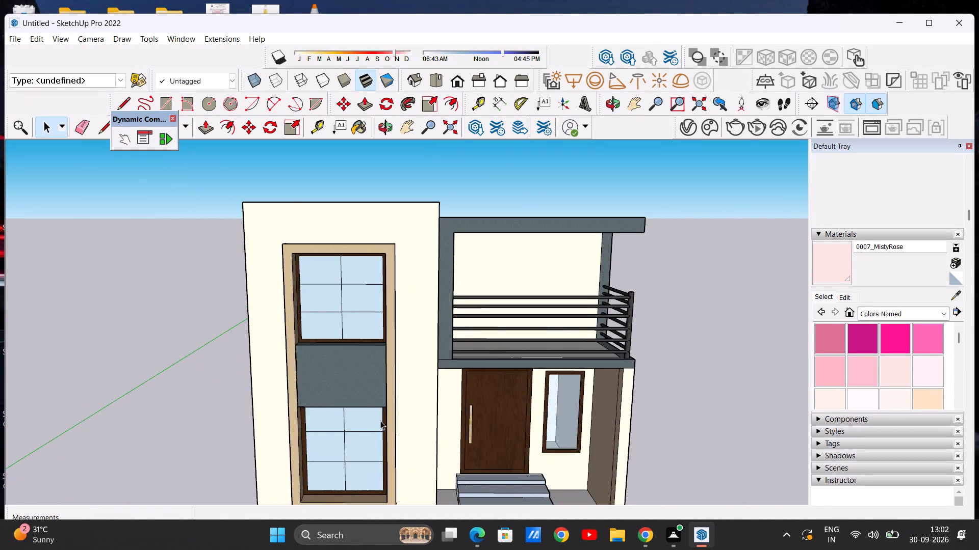
middle_click_drag(378, 418, 382, 373)
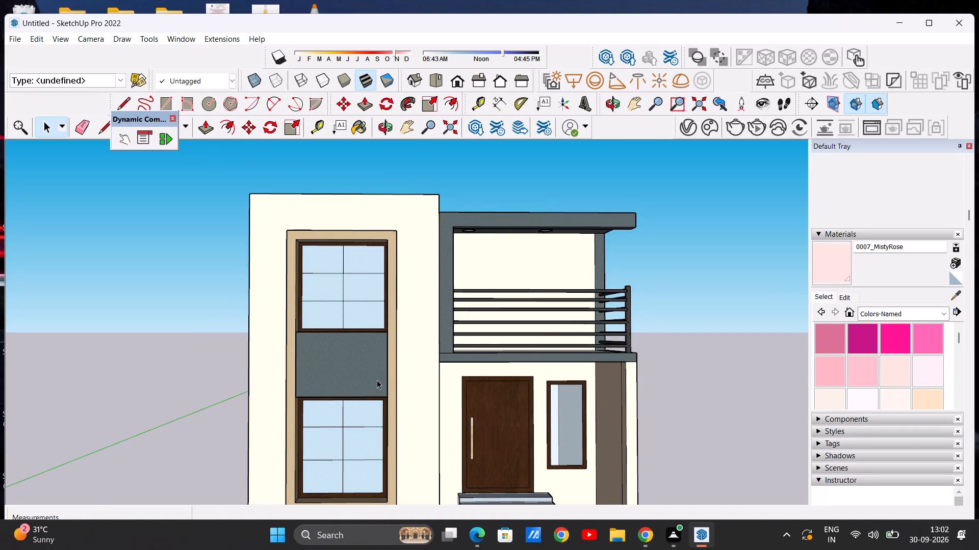
Run a V-Ray test render of the balcony ceiling lights seen from below, and close the render and asset windows.
middle_click_drag(483, 347, 420, 242)
scroll(598, 228, "up", 3)
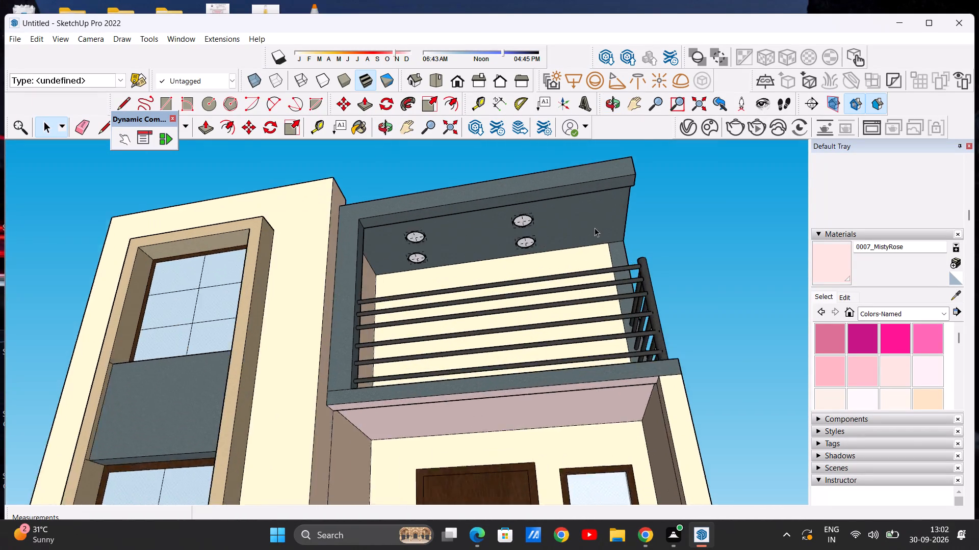
scroll(595, 228, "up", 4)
scroll(375, 239, "up", 5)
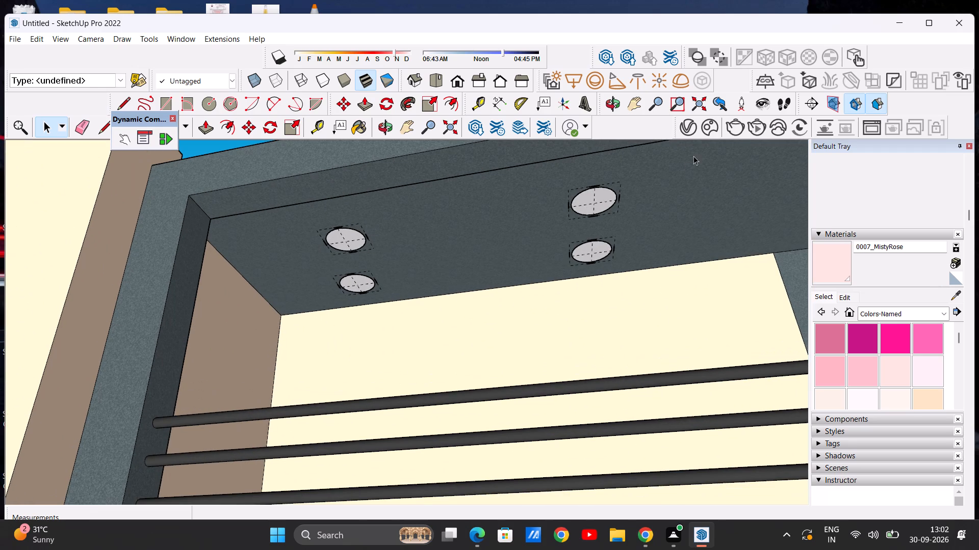
left_click(687, 121)
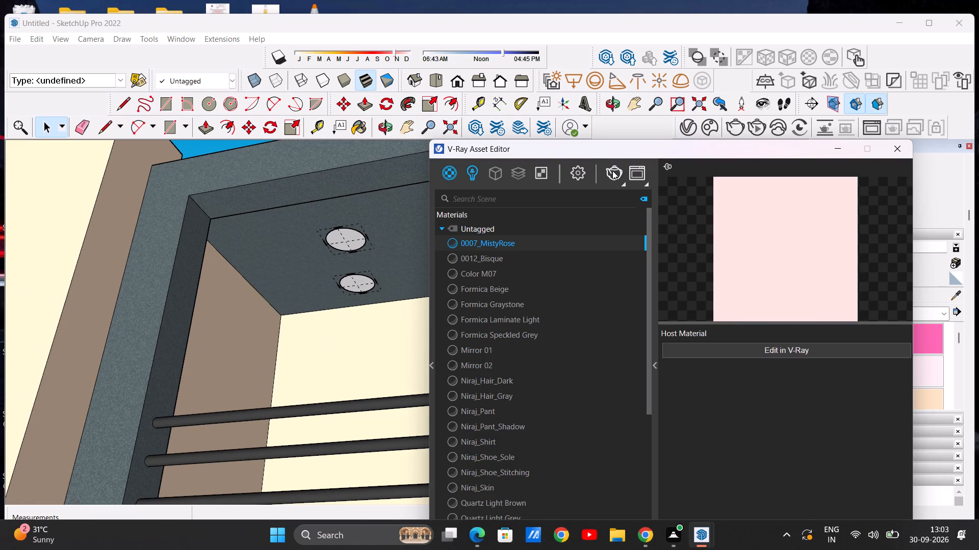
left_click(612, 171)
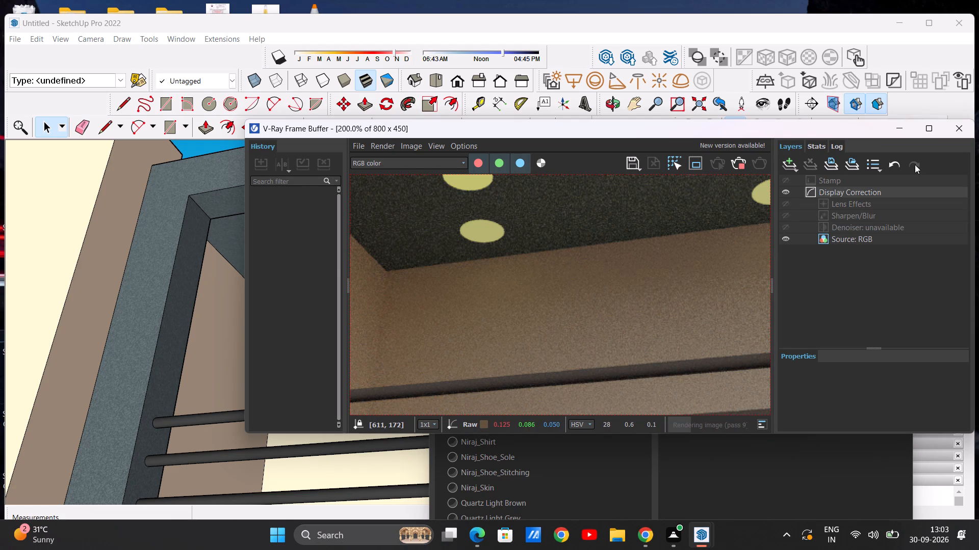
left_click(954, 127)
left_click(904, 151)
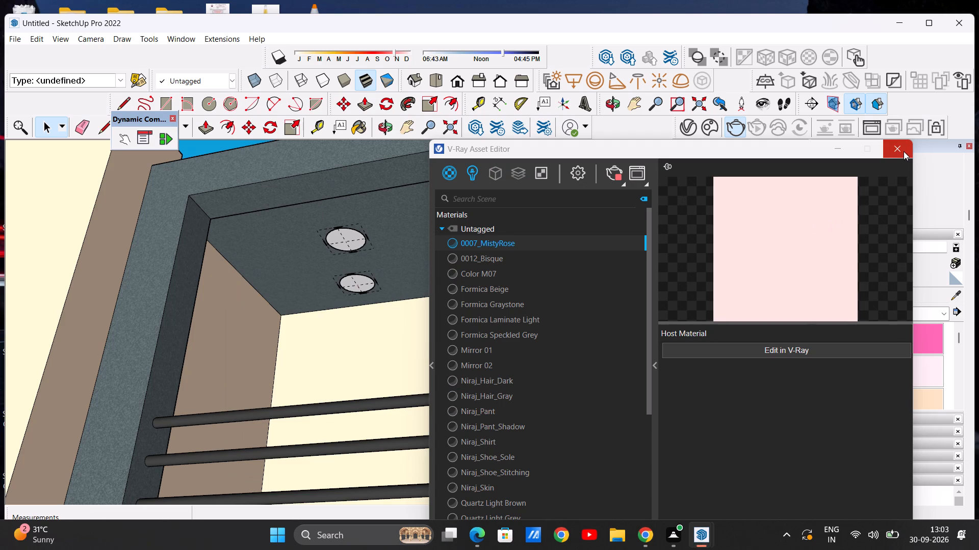
Examine the front facade from a distance and the entrance porch, its ceiling, door and narrow window close up.
scroll(674, 301, "down", 9)
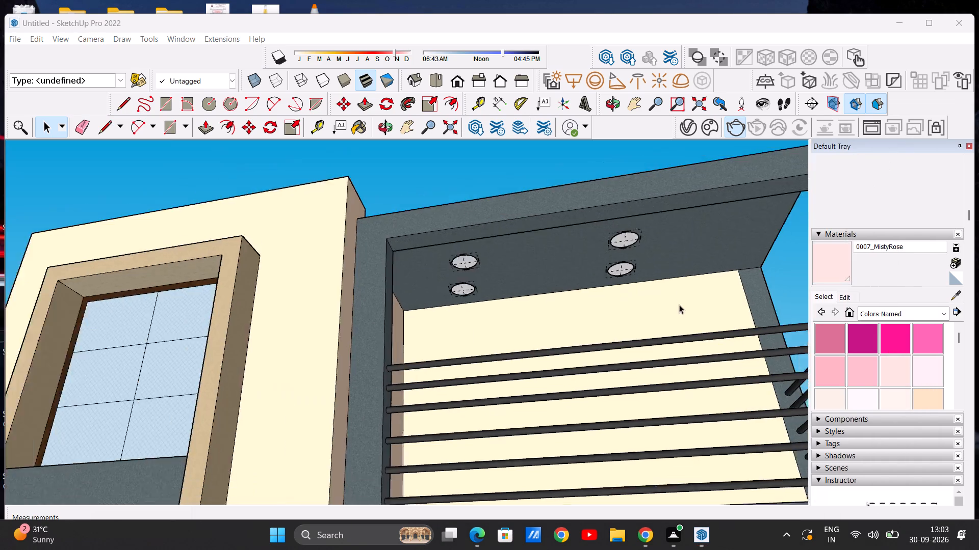
scroll(679, 305, "down", 20)
middle_click_drag(564, 361, 525, 478)
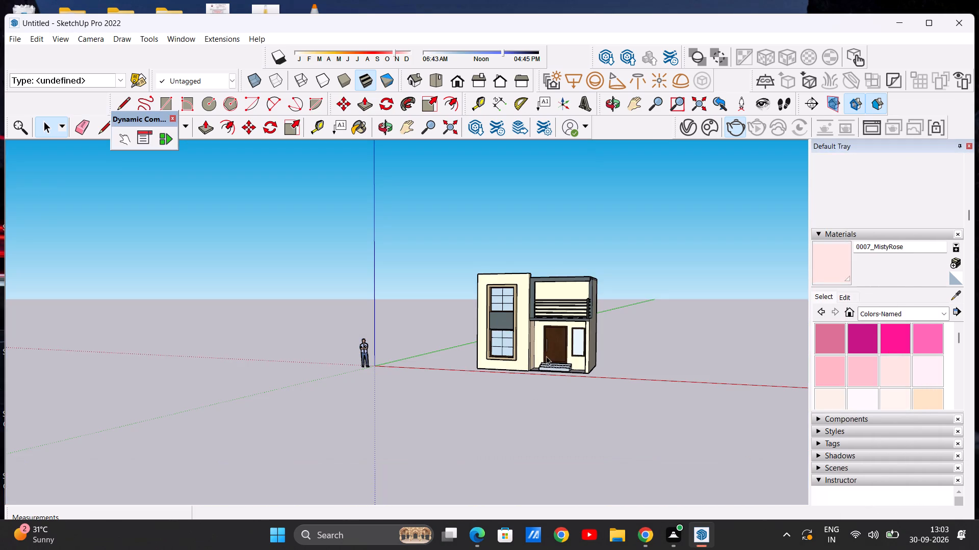
middle_click_drag(549, 361, 578, 372)
scroll(507, 310, "up", 10)
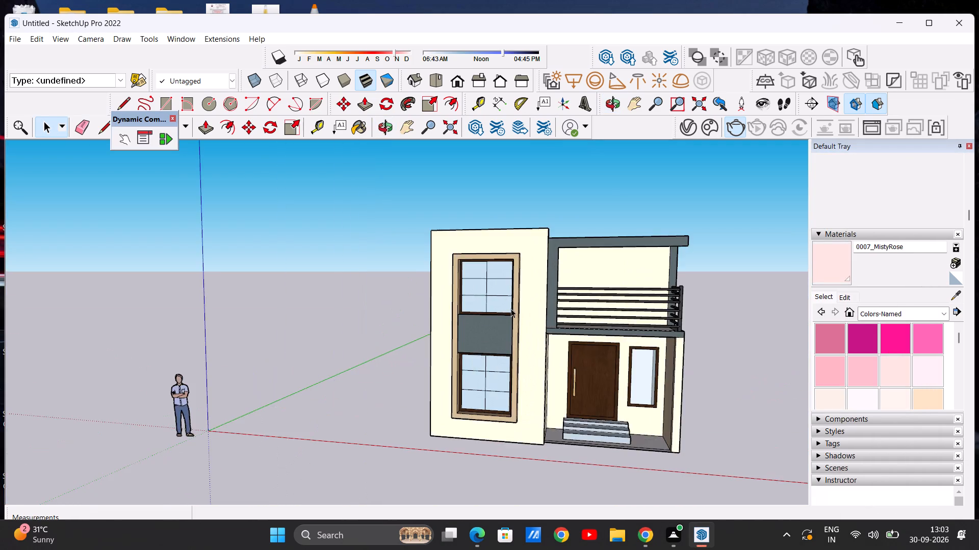
scroll(511, 309, "up", 7)
scroll(508, 348, "down", 14)
middle_click_drag(426, 351, 454, 335)
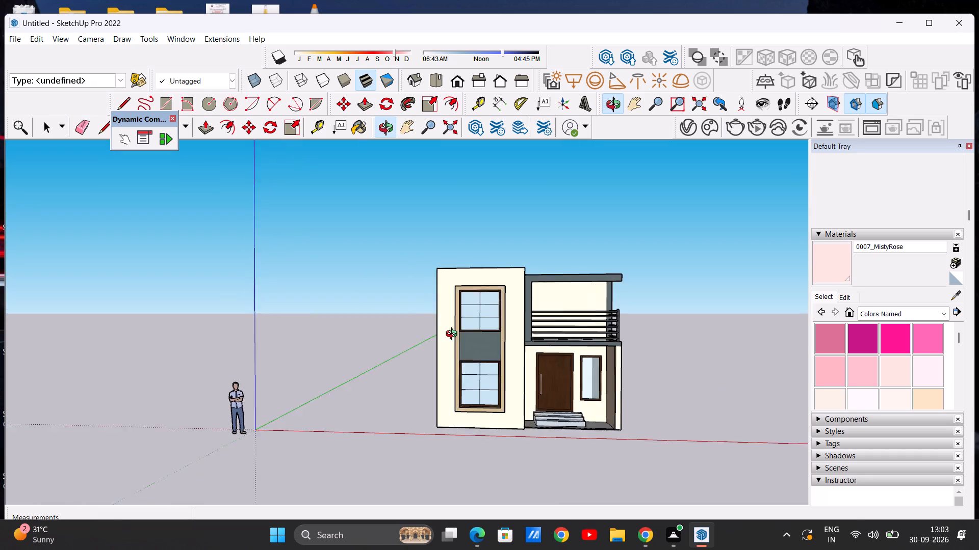
middle_click_drag(454, 335, 467, 344)
scroll(578, 368, "up", 14)
middle_click_drag(574, 408, 573, 358)
scroll(577, 406, "up", 1)
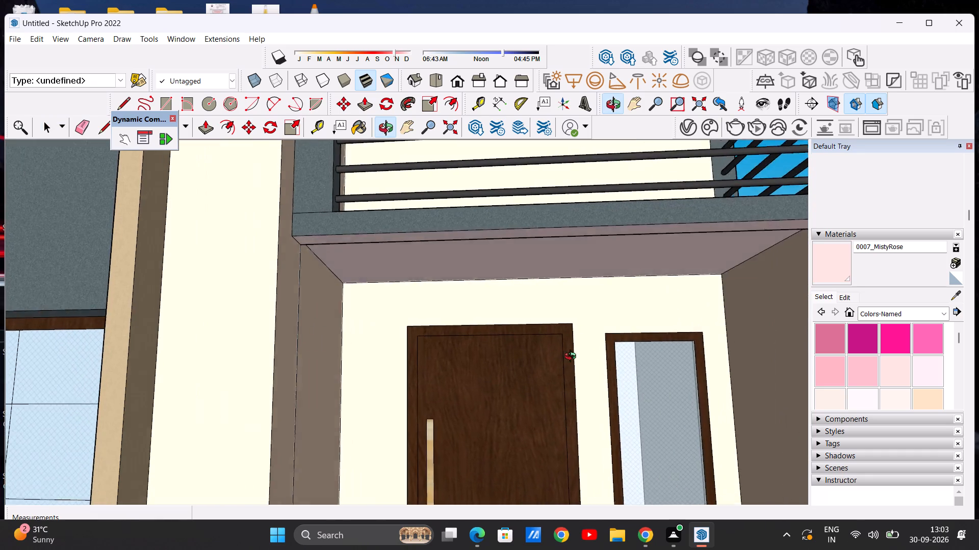
middle_click_drag(573, 358, 565, 341)
scroll(559, 370, "down", 17)
middle_click_drag(533, 379, 467, 434)
scroll(488, 421, "up", 9)
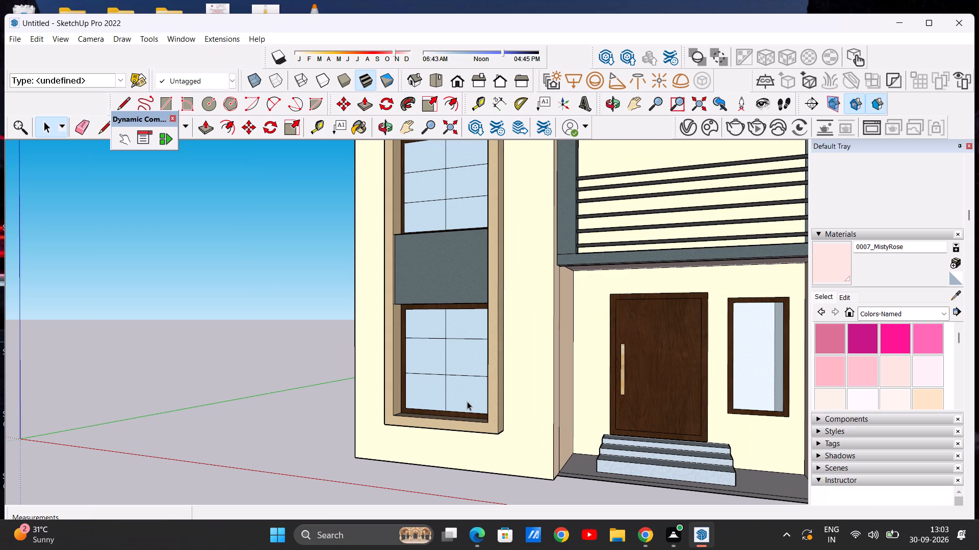
Examine the house's plain side wall beside the window bay and the front facade from oblique angles.
scroll(472, 415, "down", 11)
middle_click_drag(393, 395, 745, 392)
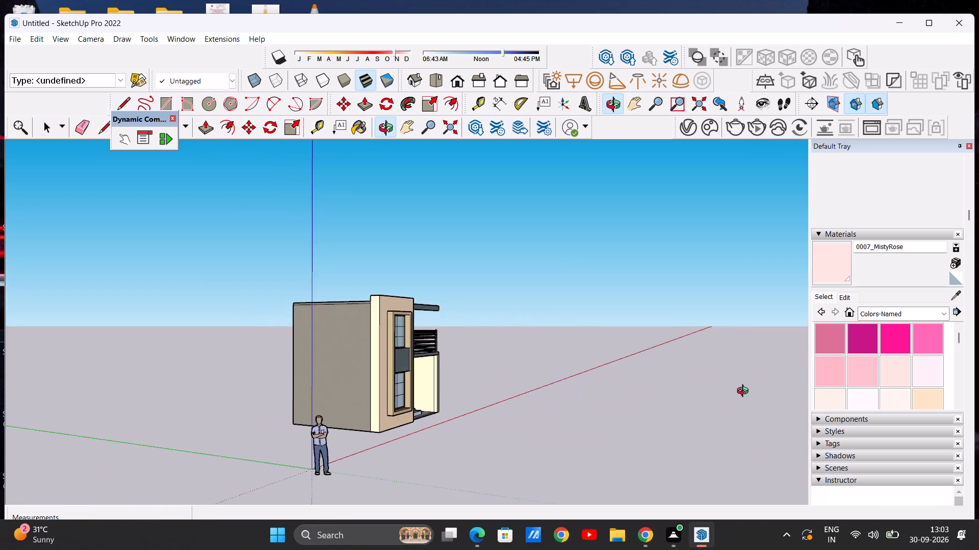
middle_click_drag(745, 392, 551, 401)
scroll(409, 390, "down", 1)
scroll(414, 390, "up", 6)
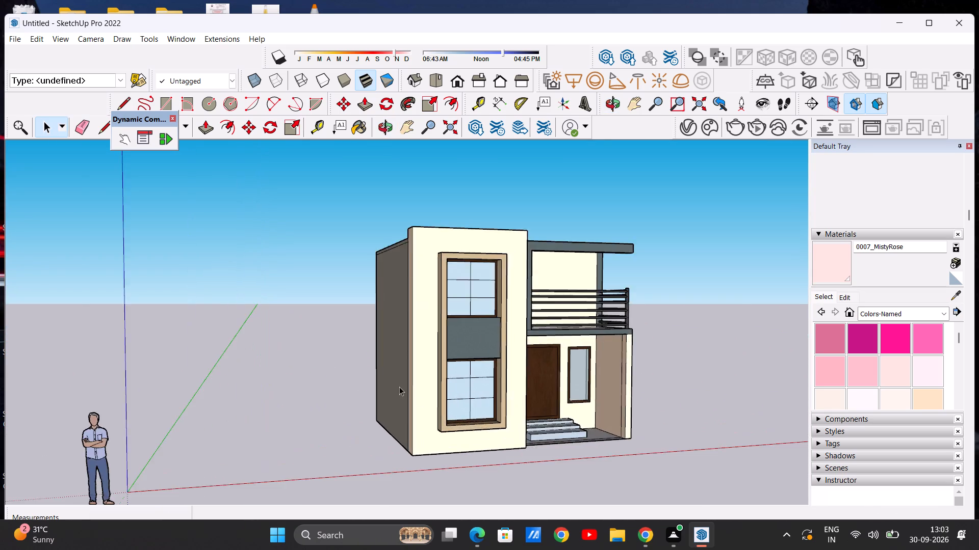
scroll(399, 387, "up", 8)
scroll(393, 418, "down", 8)
scroll(381, 417, "up", 1)
middle_click_drag(383, 419, 705, 407)
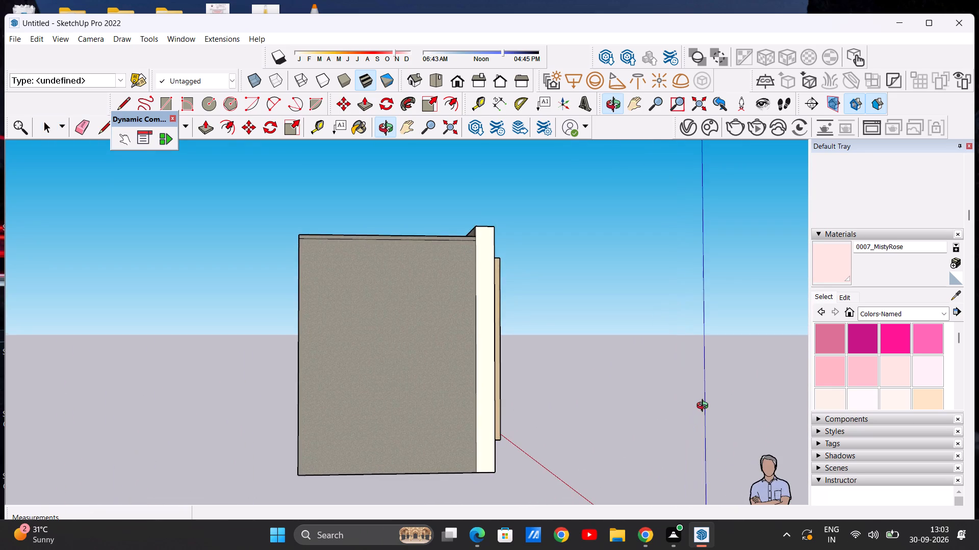
middle_click_drag(705, 407, 263, 444)
scroll(483, 389, "down", 5)
Paint the inner faces of the balcony's front roof beam and adjoining column with Formica Speckled Grey from Synthetic Surfaces.
middle_click_drag(680, 388, 334, 390)
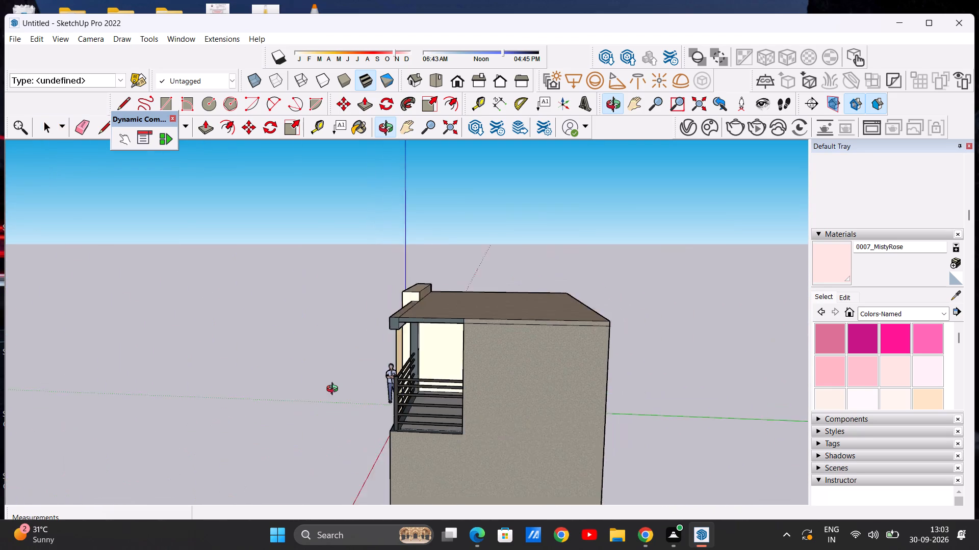
middle_click_drag(334, 390, 348, 378)
scroll(416, 330, "up", 15)
scroll(477, 376, "down", 10)
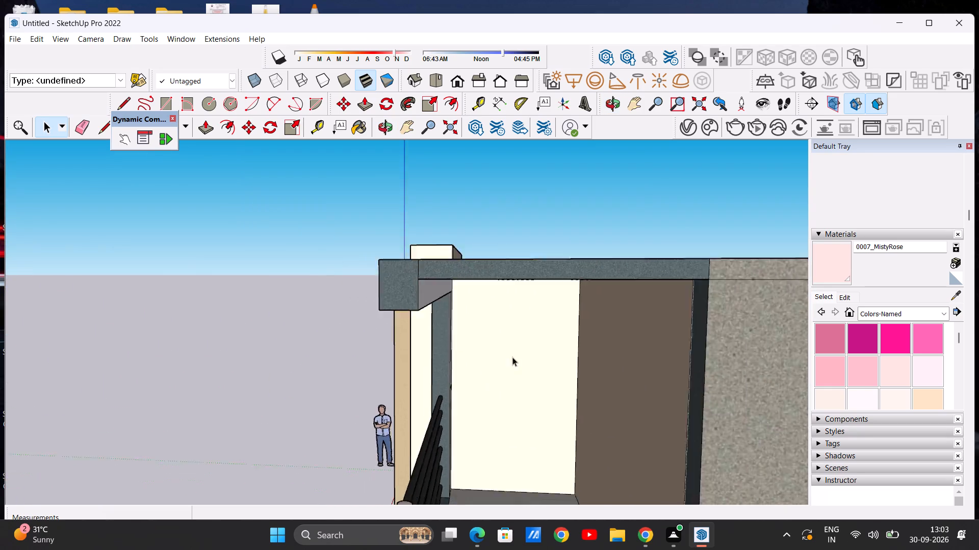
scroll(512, 357, "down", 1)
middle_click_drag(499, 341, 436, 343)
scroll(413, 342, "up", 8)
scroll(413, 342, "down", 4)
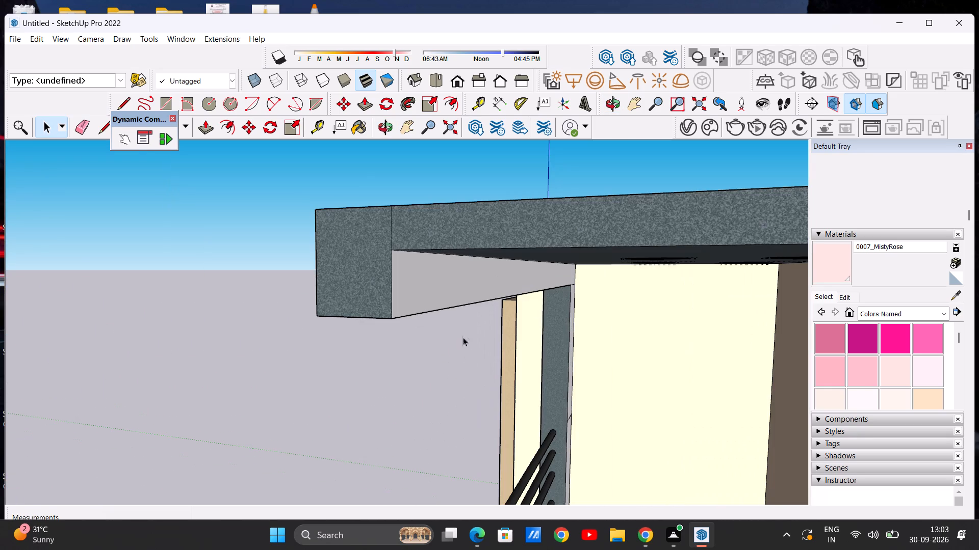
left_click(943, 315)
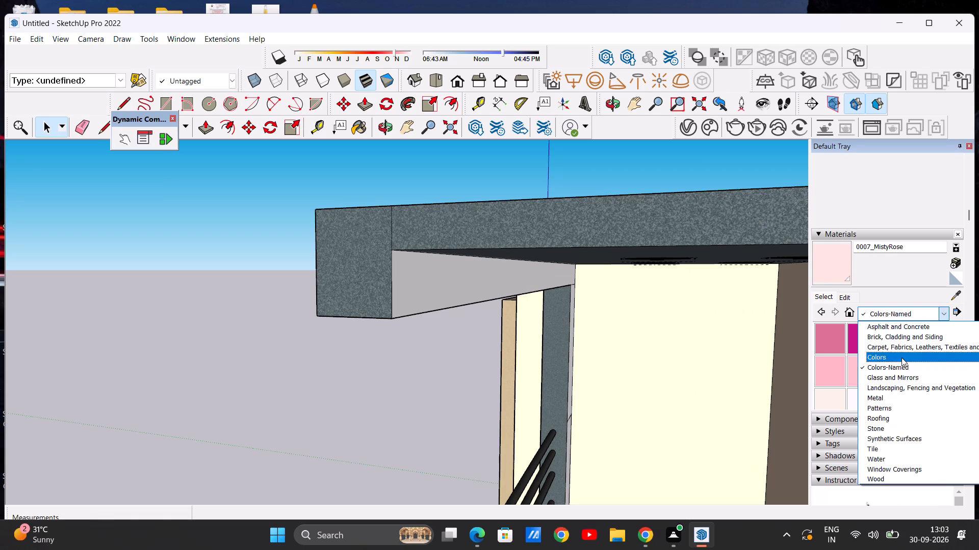
left_click(908, 437)
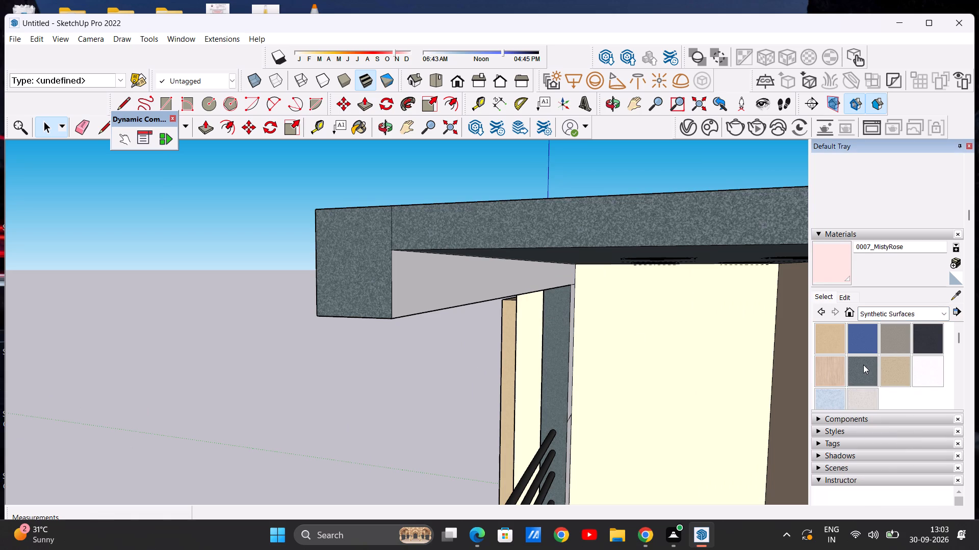
left_click(863, 365)
scroll(490, 289, "up", 6)
left_click(367, 284)
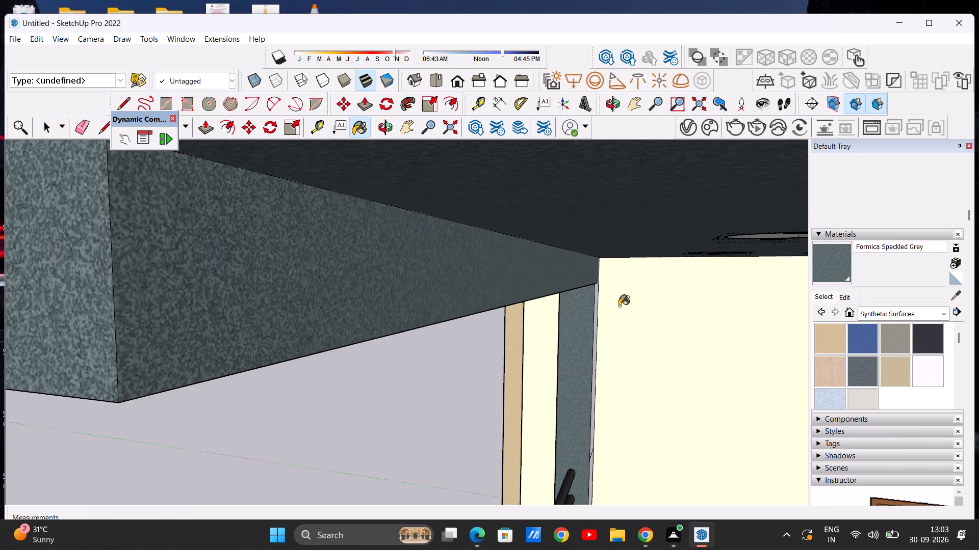
scroll(621, 307, "up", 11)
left_click(555, 315)
key("space")
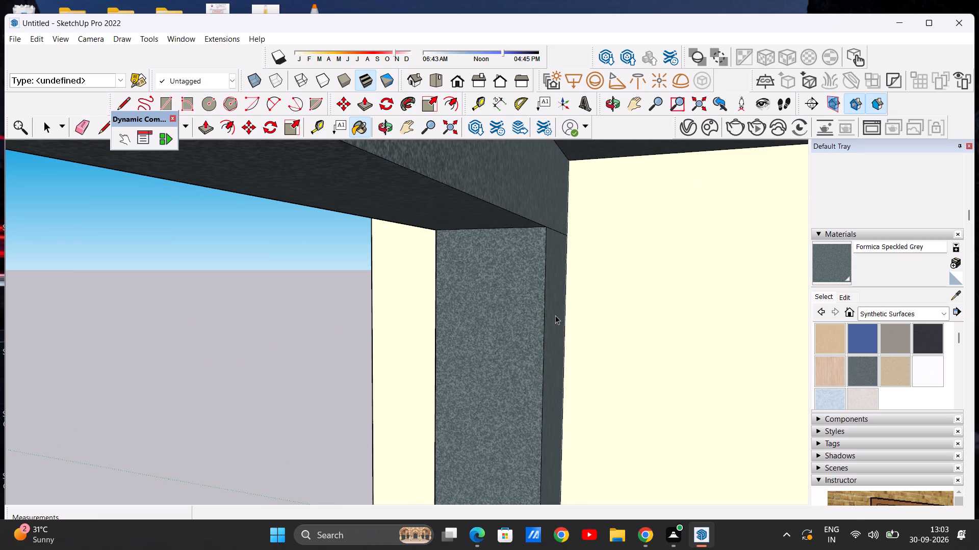
Examine the balcony's grey frame and railing against the front facade, close up and from a distance.
scroll(791, 260, "down", 20)
scroll(791, 260, "down", 11)
scroll(637, 324, "up", 1)
scroll(635, 339, "down", 6)
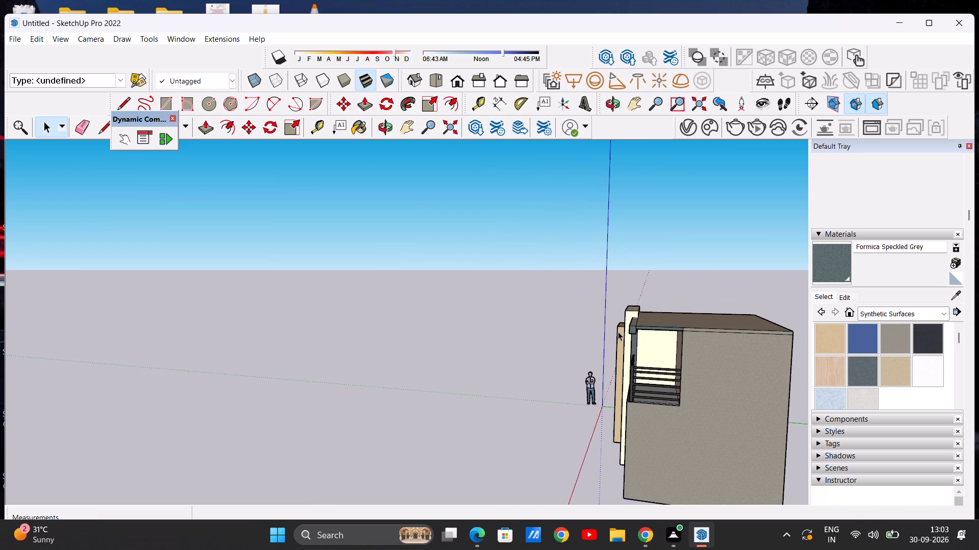
middle_click_drag(577, 349, 872, 349)
middle_click_drag(441, 350, 582, 352)
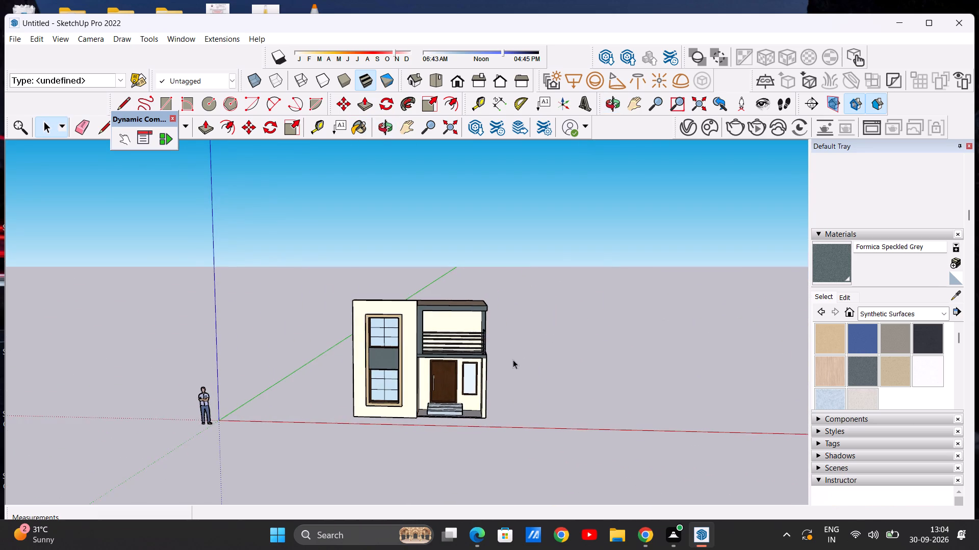
scroll(381, 373, "up", 8)
scroll(453, 358, "down", 5)
middle_click_drag(439, 373, 441, 351)
scroll(461, 337, "up", 5)
scroll(459, 341, "down", 1)
scroll(462, 337, "up", 3)
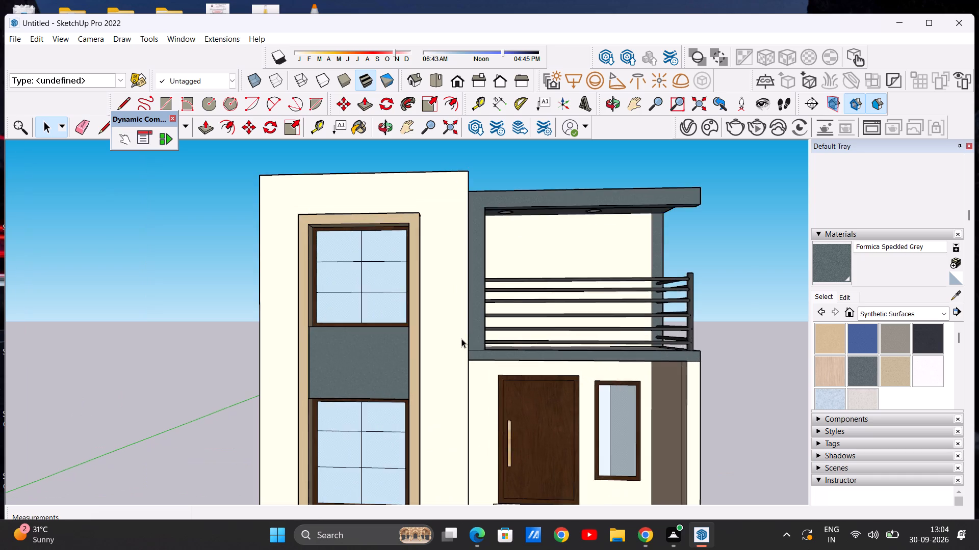
scroll(461, 339, "up", 3)
scroll(460, 340, "down", 7)
scroll(454, 433, "up", 1)
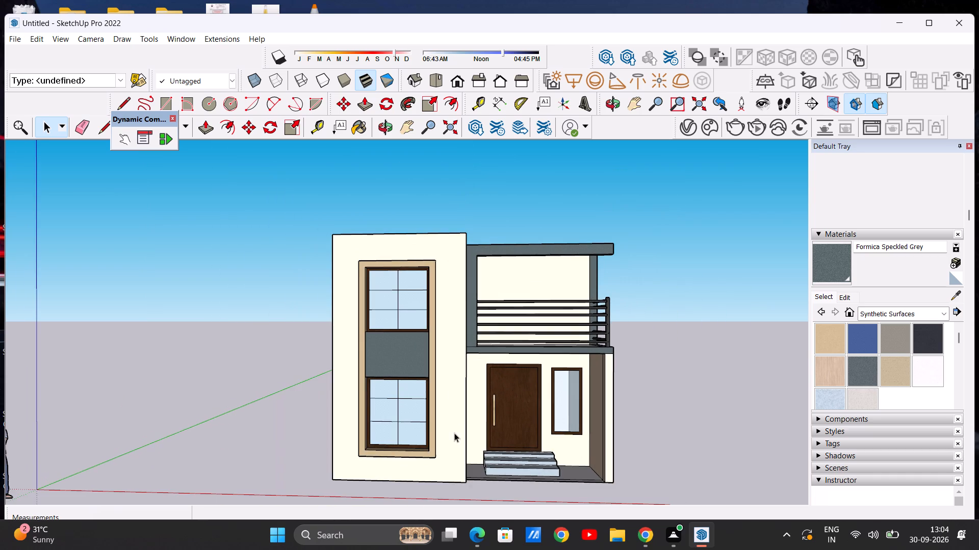
Examine the whole front facade straight on and from slightly varied angles and distances.
scroll(454, 425, "down", 2)
middle_click_drag(499, 442, 501, 440)
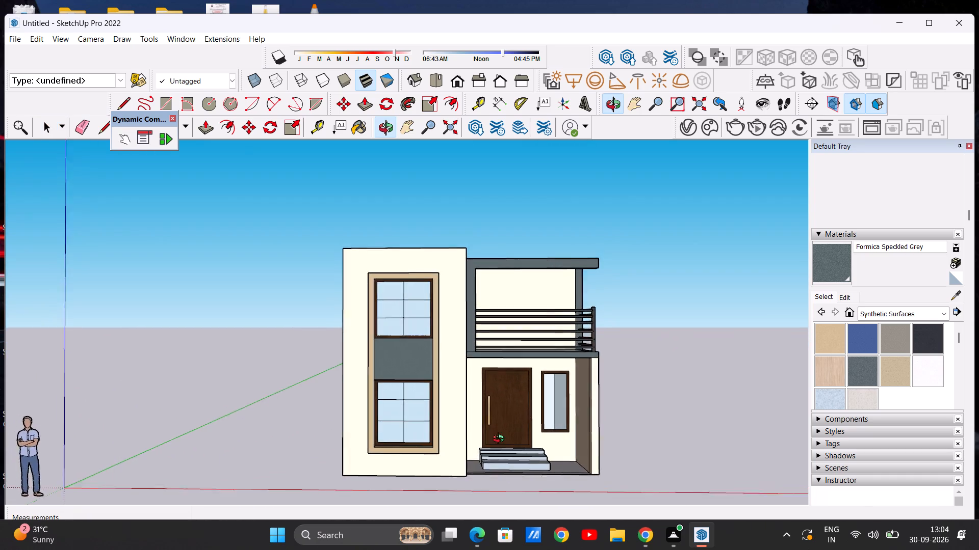
middle_click_drag(501, 440, 480, 436)
scroll(436, 432, "up", 3)
scroll(454, 432, "down", 3)
middle_click_drag(382, 427, 408, 425)
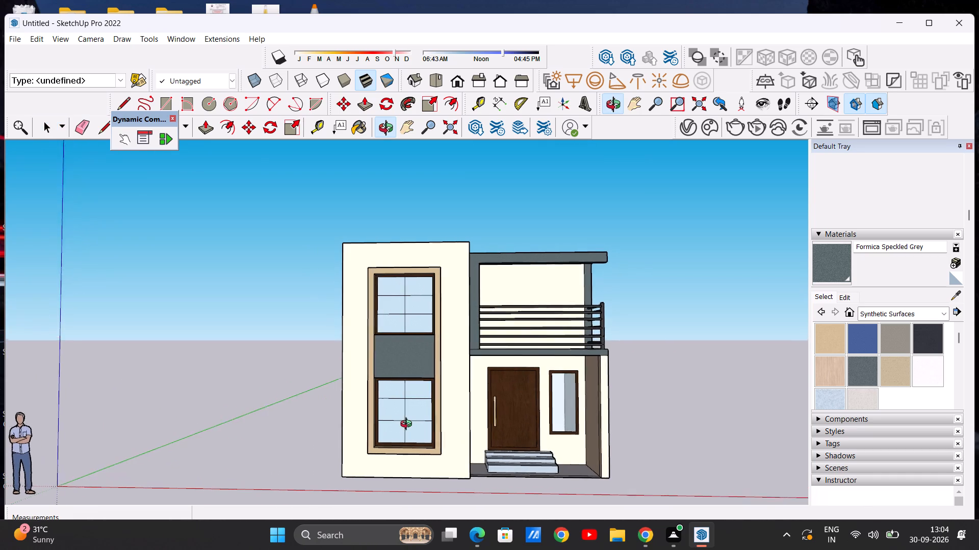
middle_click_drag(408, 425, 403, 424)
scroll(447, 407, "up", 6)
scroll(447, 407, "down", 5)
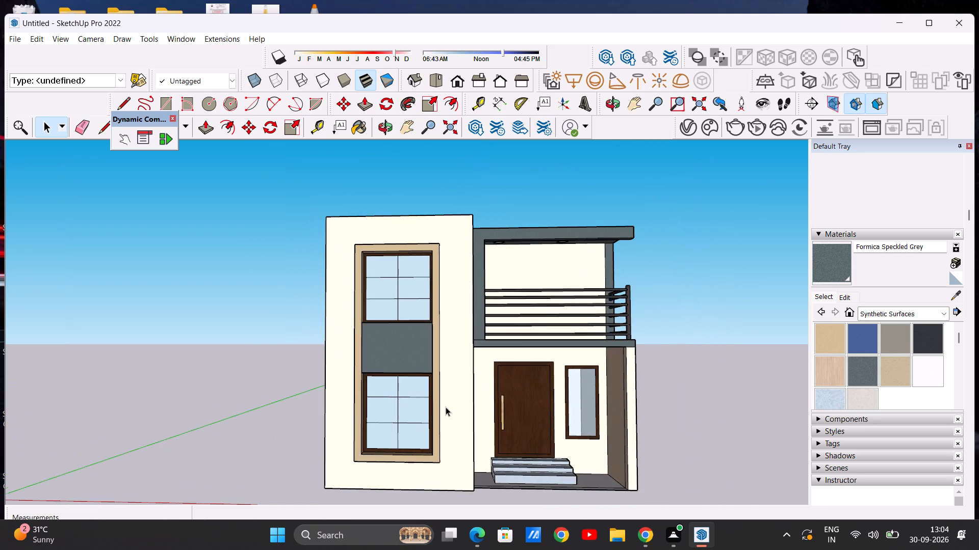
scroll(454, 318, "up", 4)
scroll(451, 330, "down", 10)
middle_click_drag(469, 325, 472, 306)
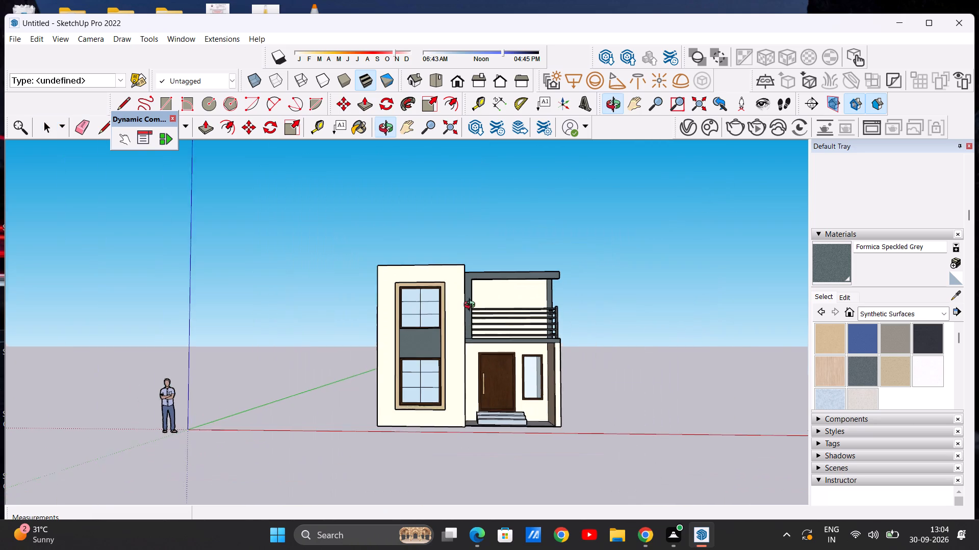
Save the house model in the Documents folder as a SketchUp model named MEGHI 2.
middle_click_drag(472, 306, 445, 348)
scroll(504, 333, "up", 6)
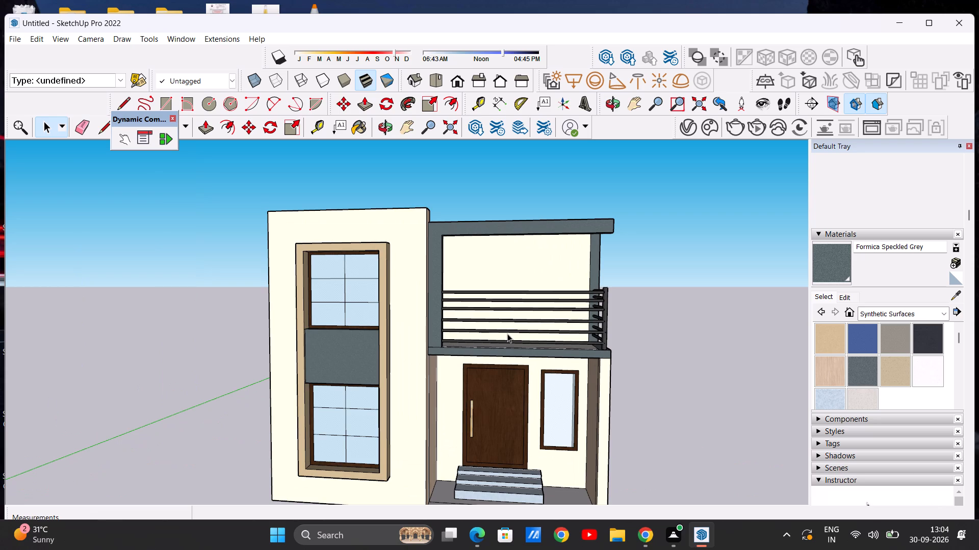
key("ctrl+s")
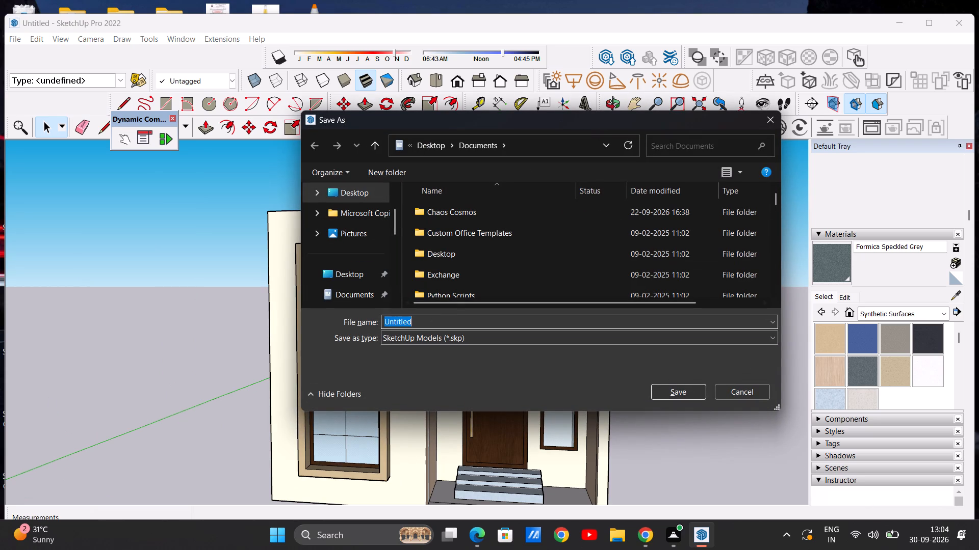
key("BackSpace")
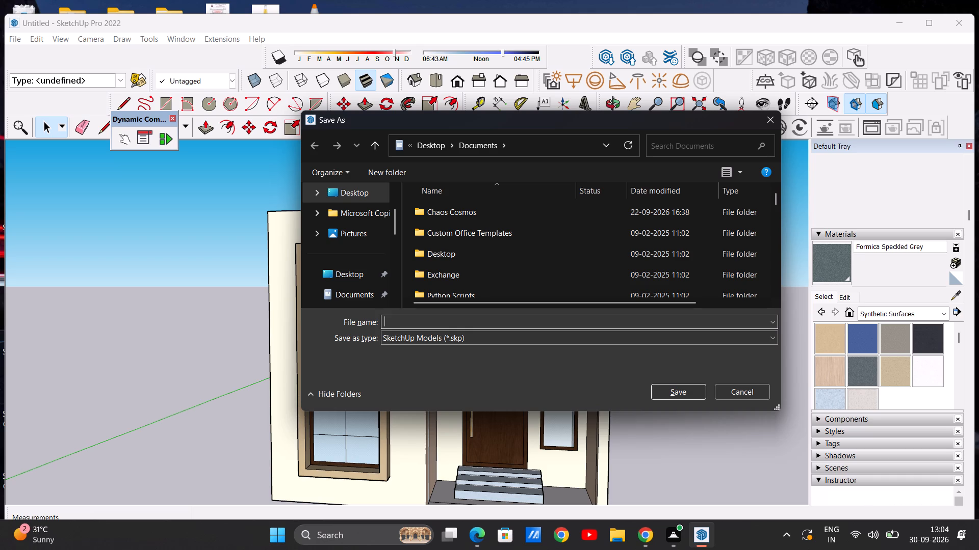
key("s")
key("w")
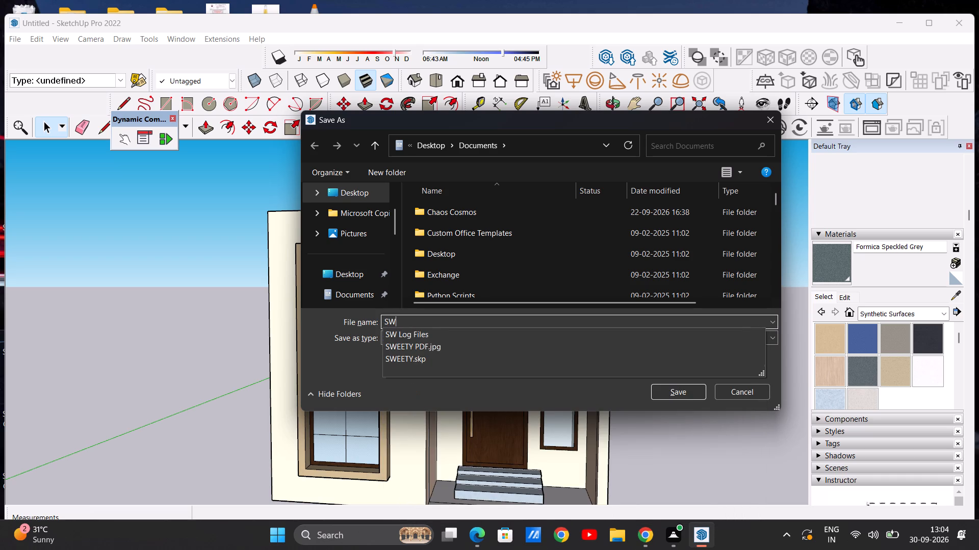
key("BackSpace")
key("BackSpace")
type("MEGHI")
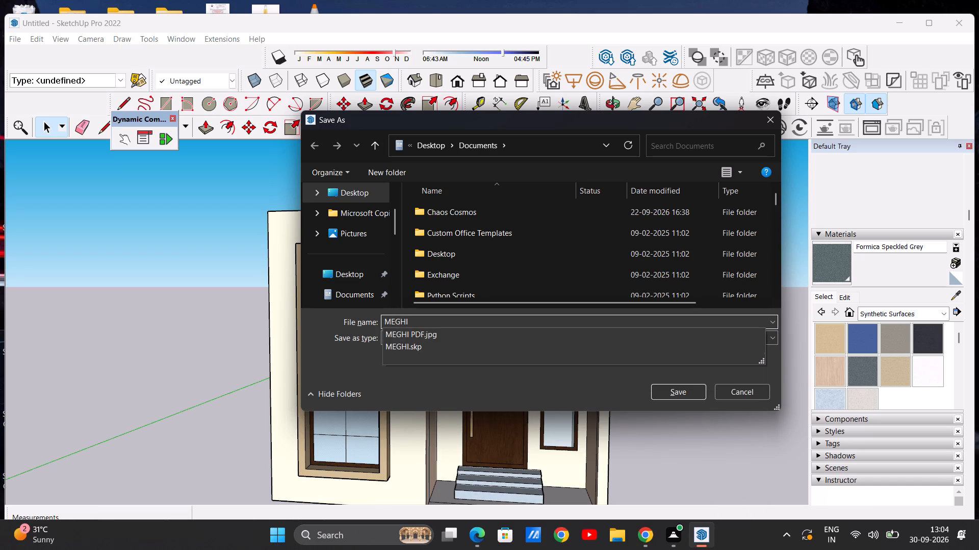
key("space")
key("2")
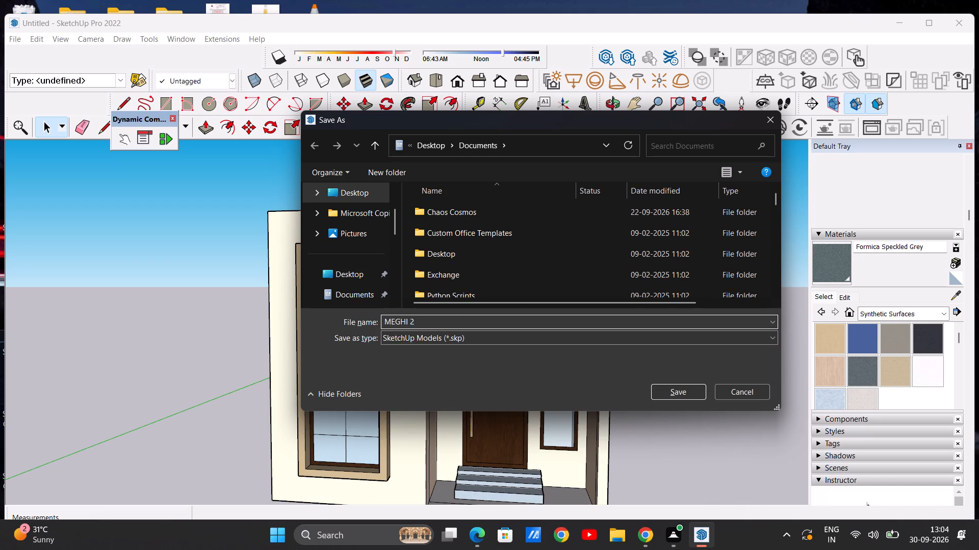
left_click(680, 394)
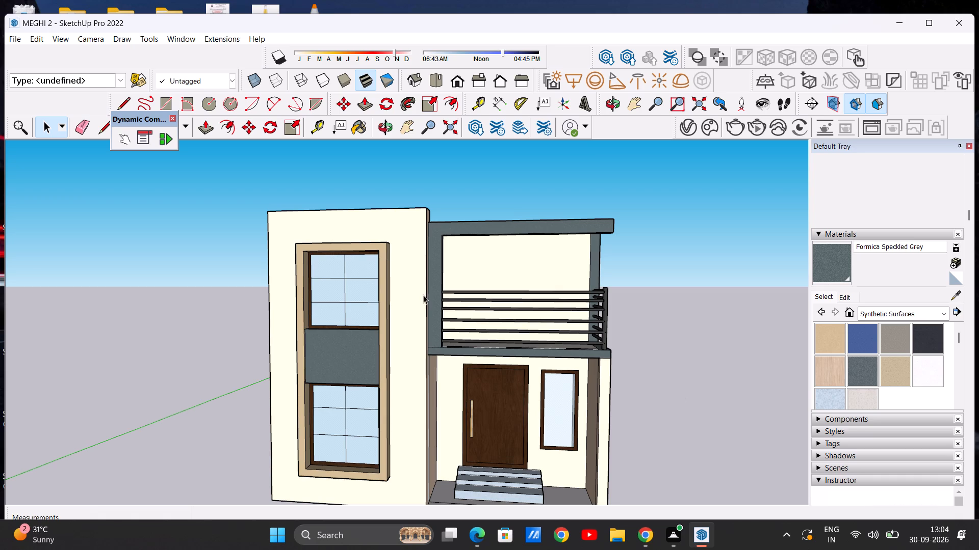
Export the current front view of the house as a 2D JPEG image named MEGHI 2 PDF in Documents.
left_click(10, 42)
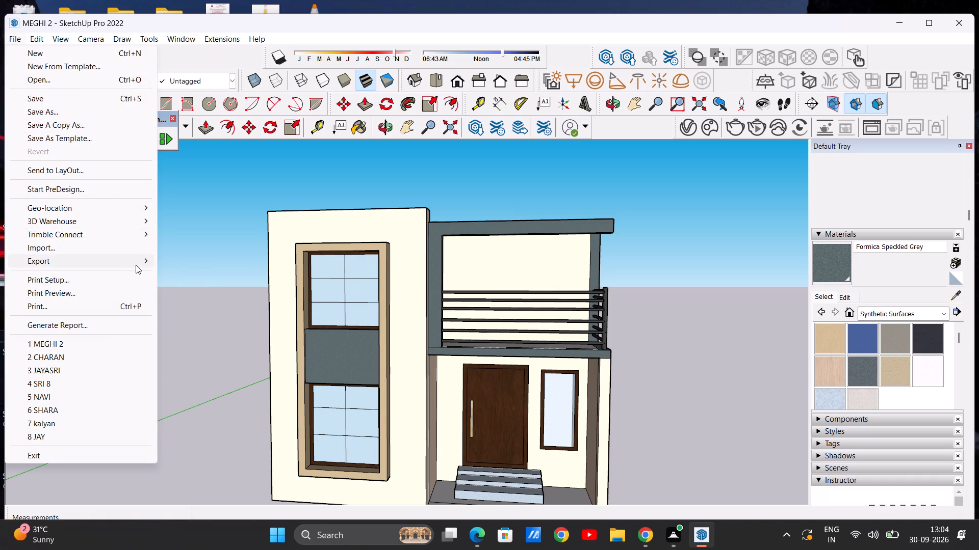
left_click(193, 273)
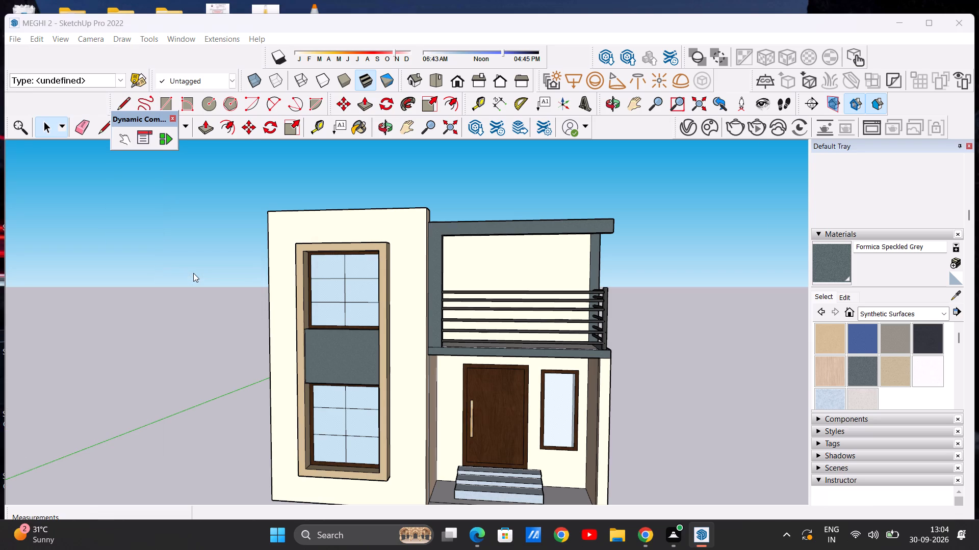
left_click(430, 322)
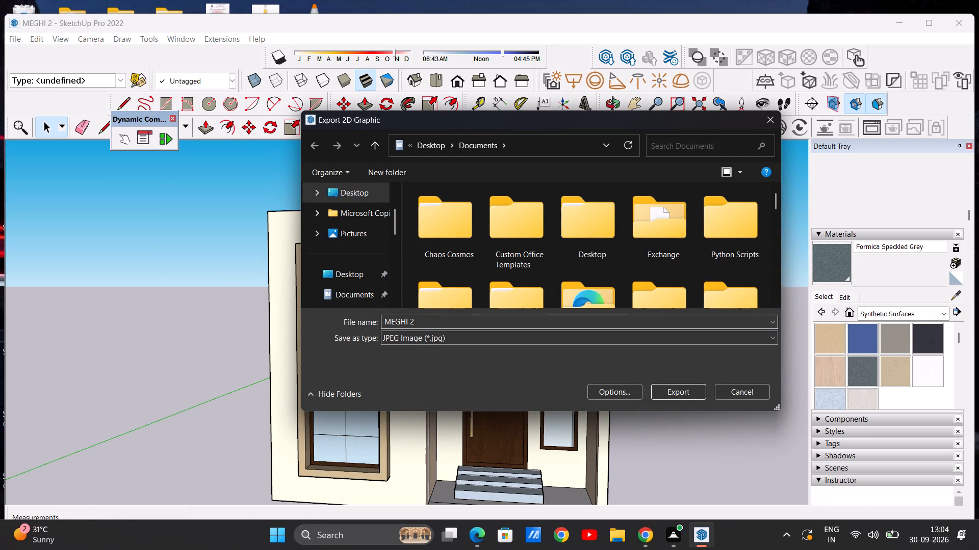
key("space")
type("PDF")
left_click(673, 390)
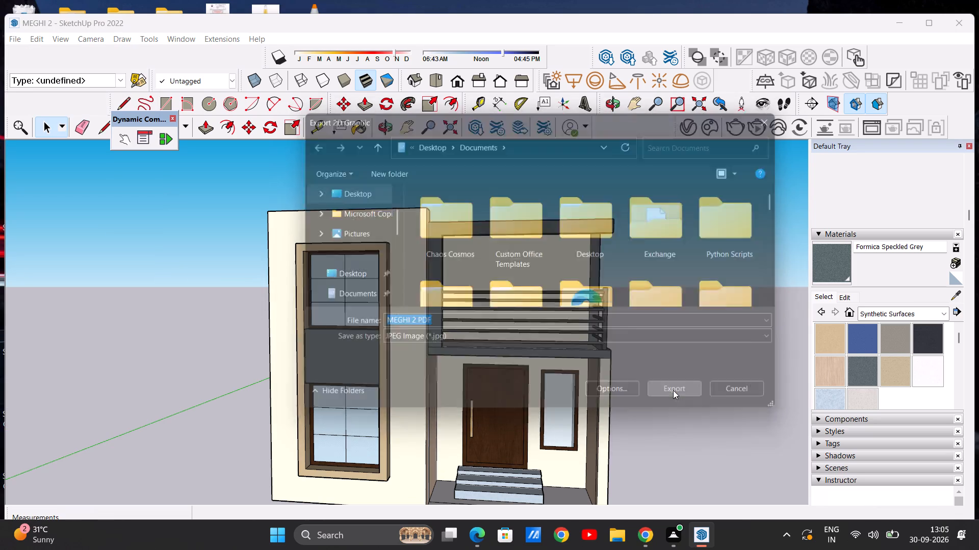